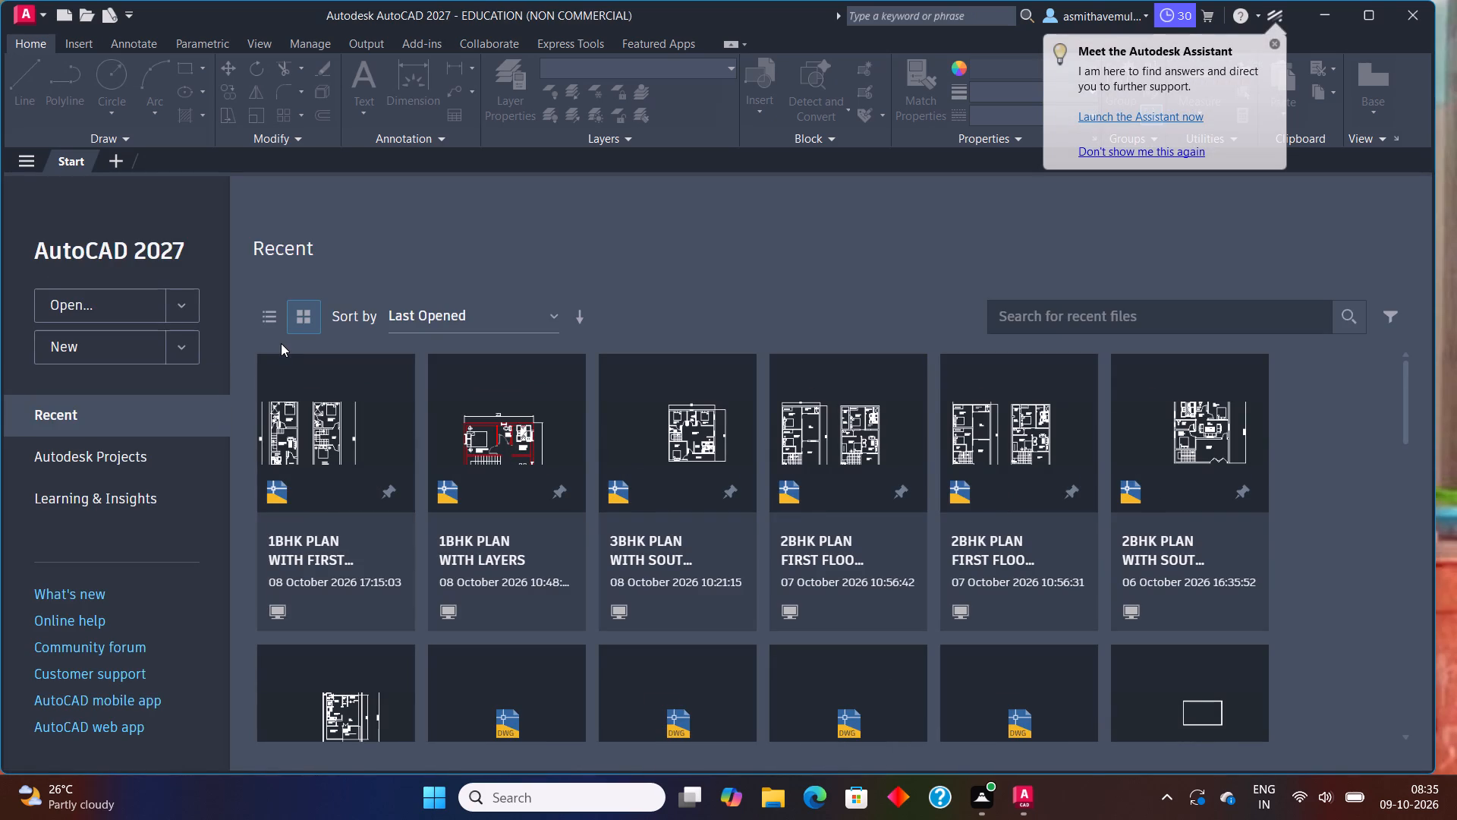
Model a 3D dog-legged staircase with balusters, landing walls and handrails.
Create a new blank drawing.
click(100, 336)
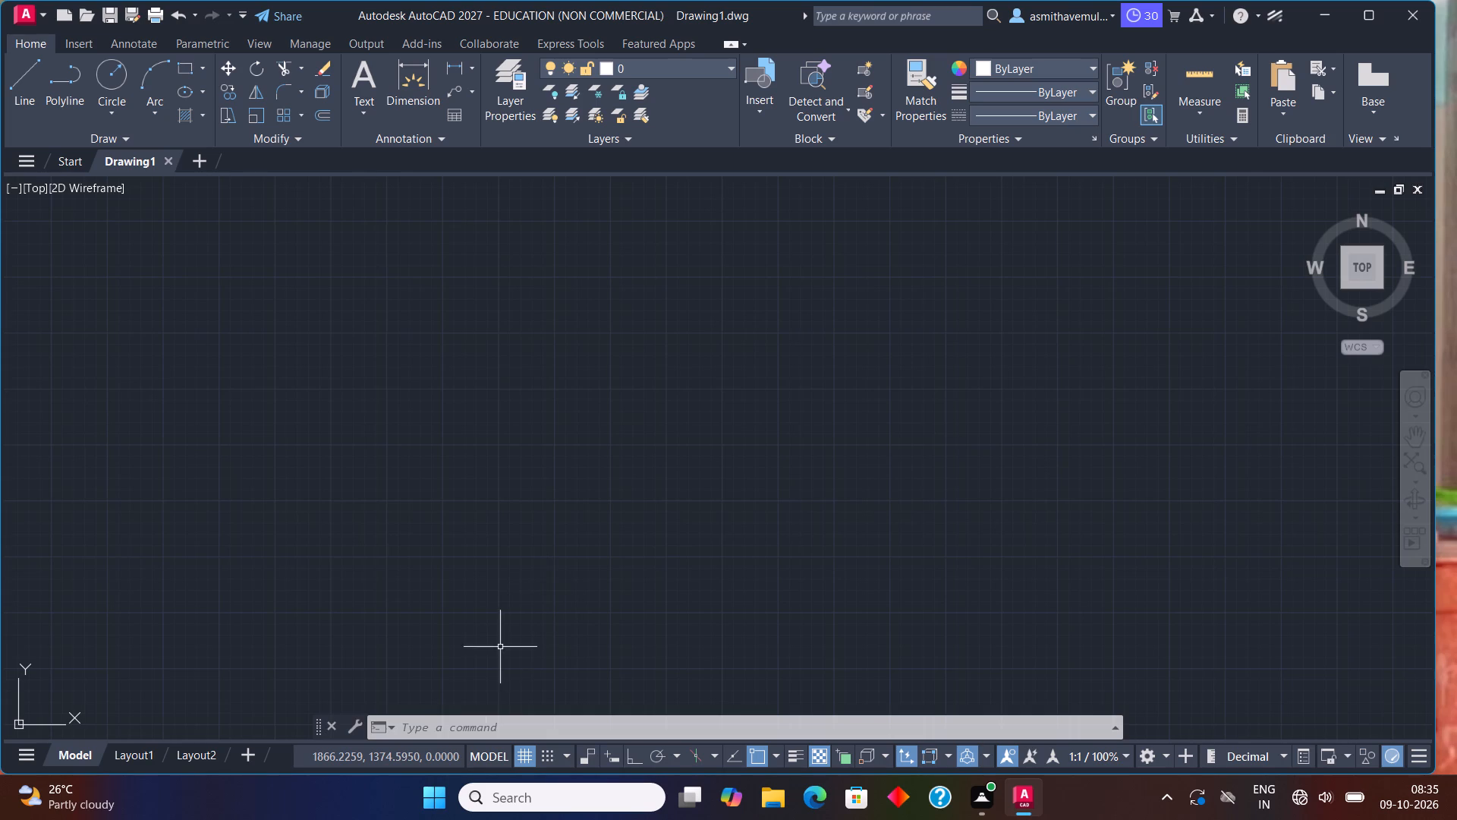
Configure the drawing units to Engineering length with 0'-0.0" precision and an insertion scale in inches.
click(459, 727)
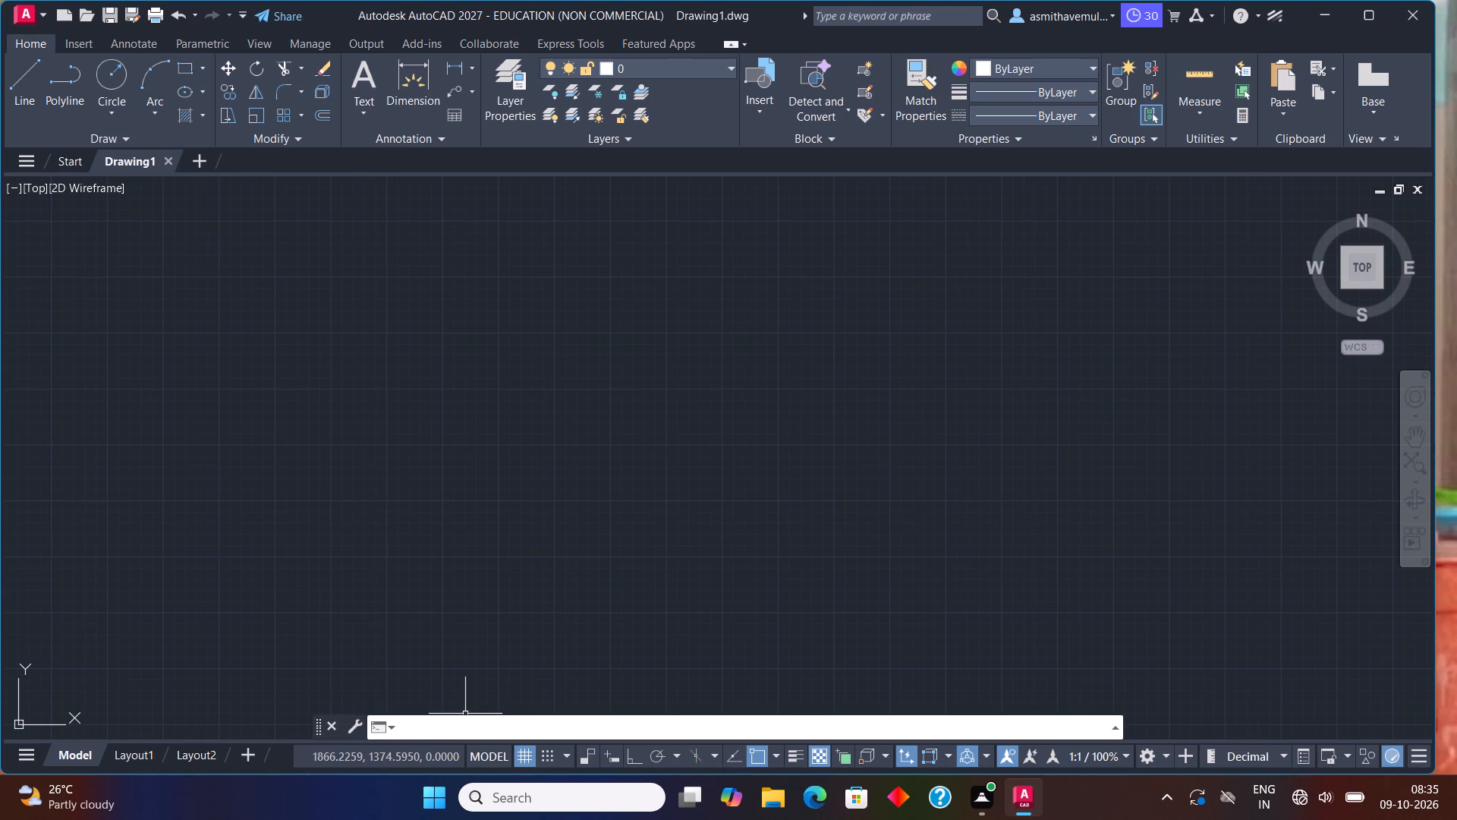
text(UB)
key(BackSpace)
key(n)
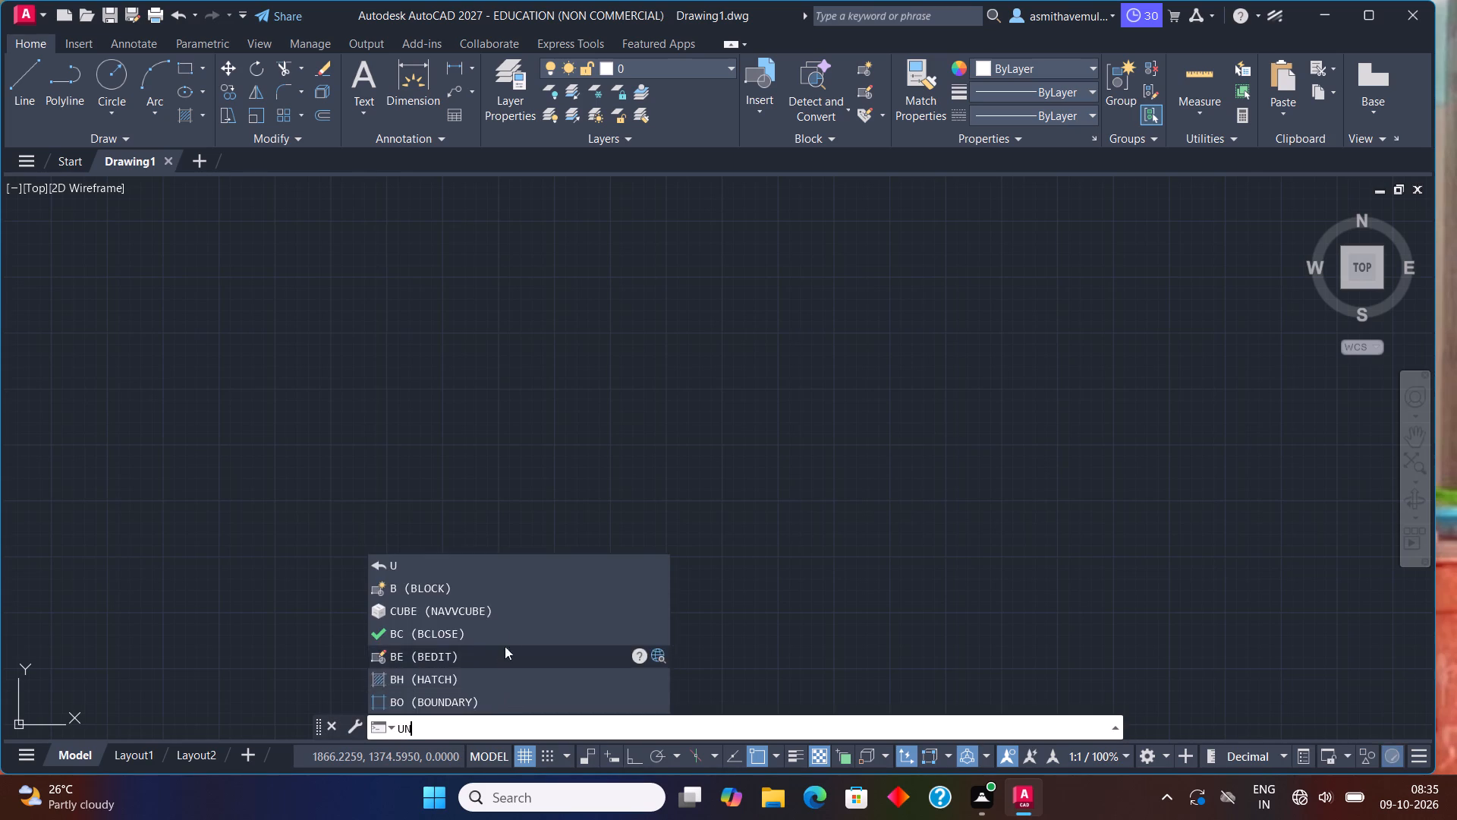
click(488, 525)
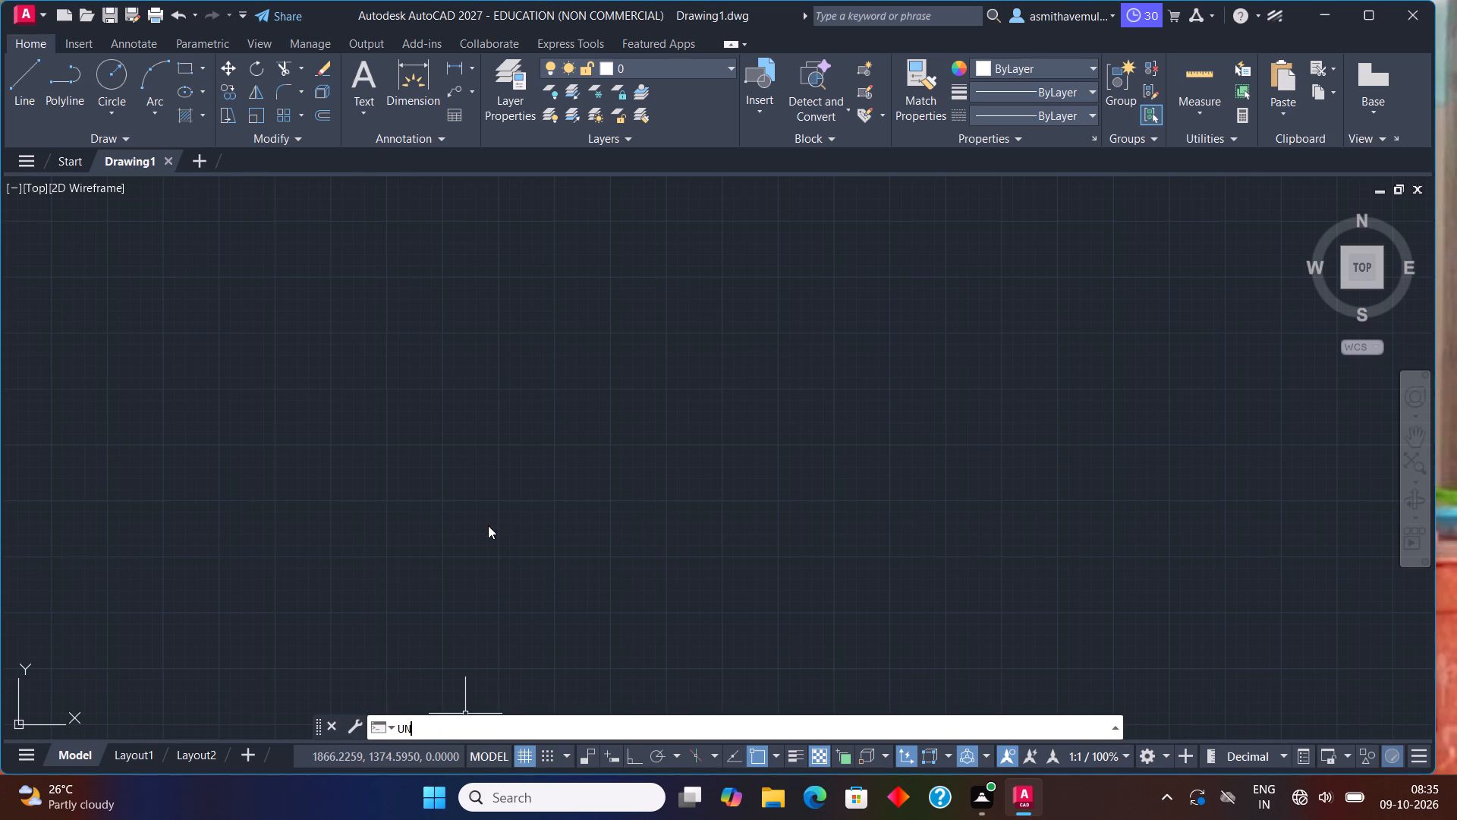
click(628, 266)
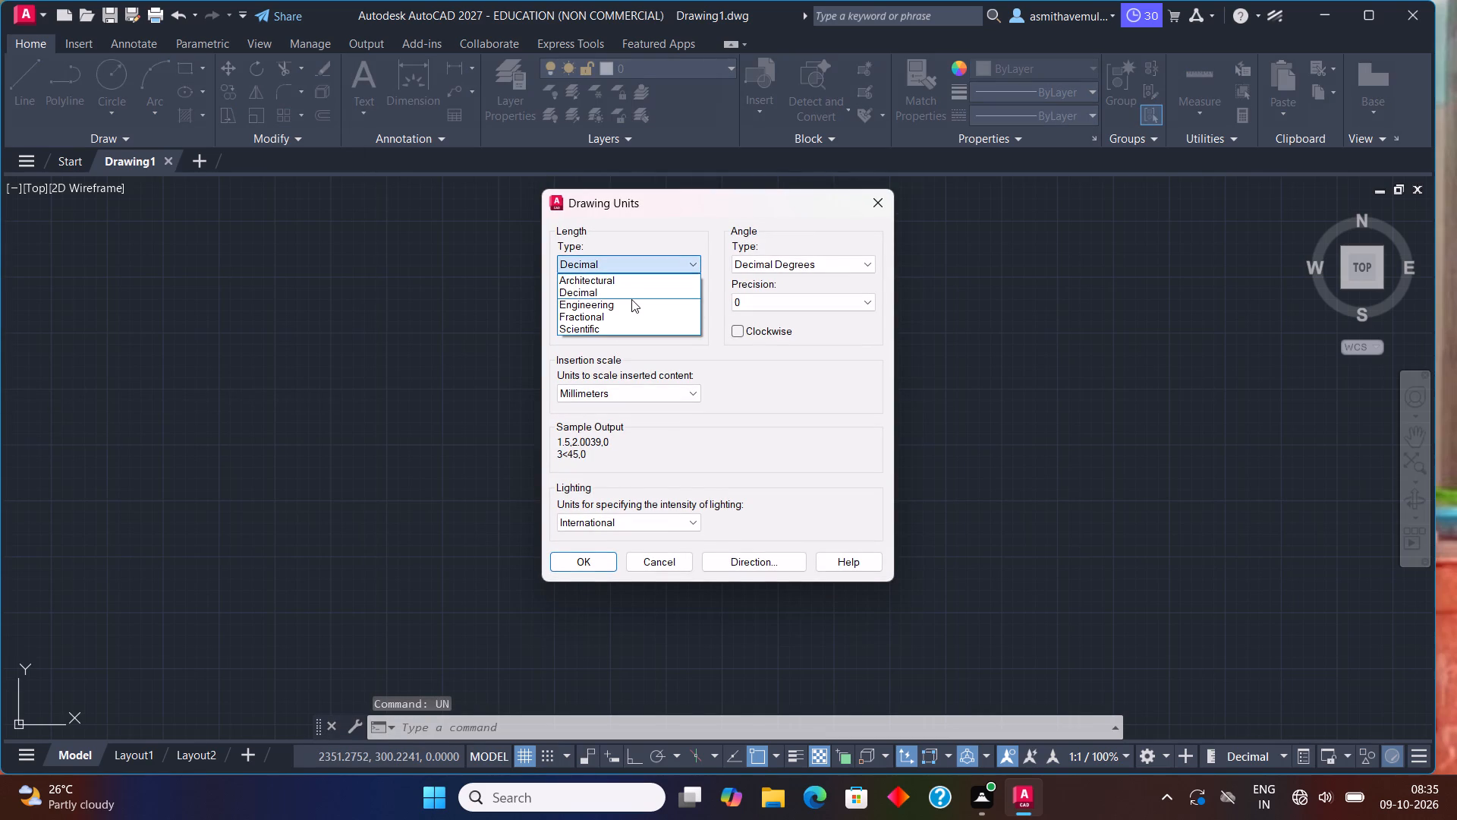
click(632, 301)
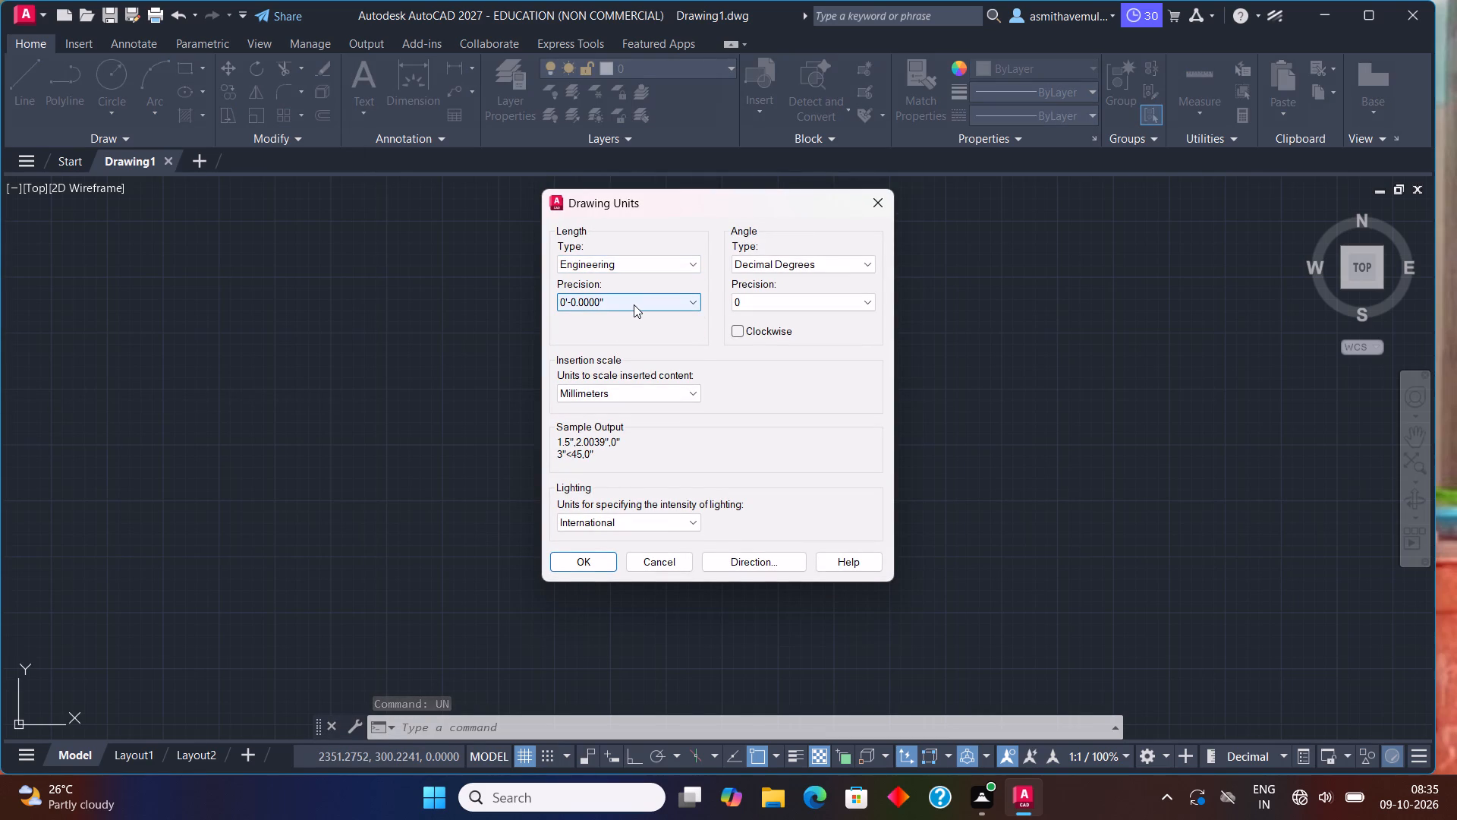
click(634, 304)
click(634, 328)
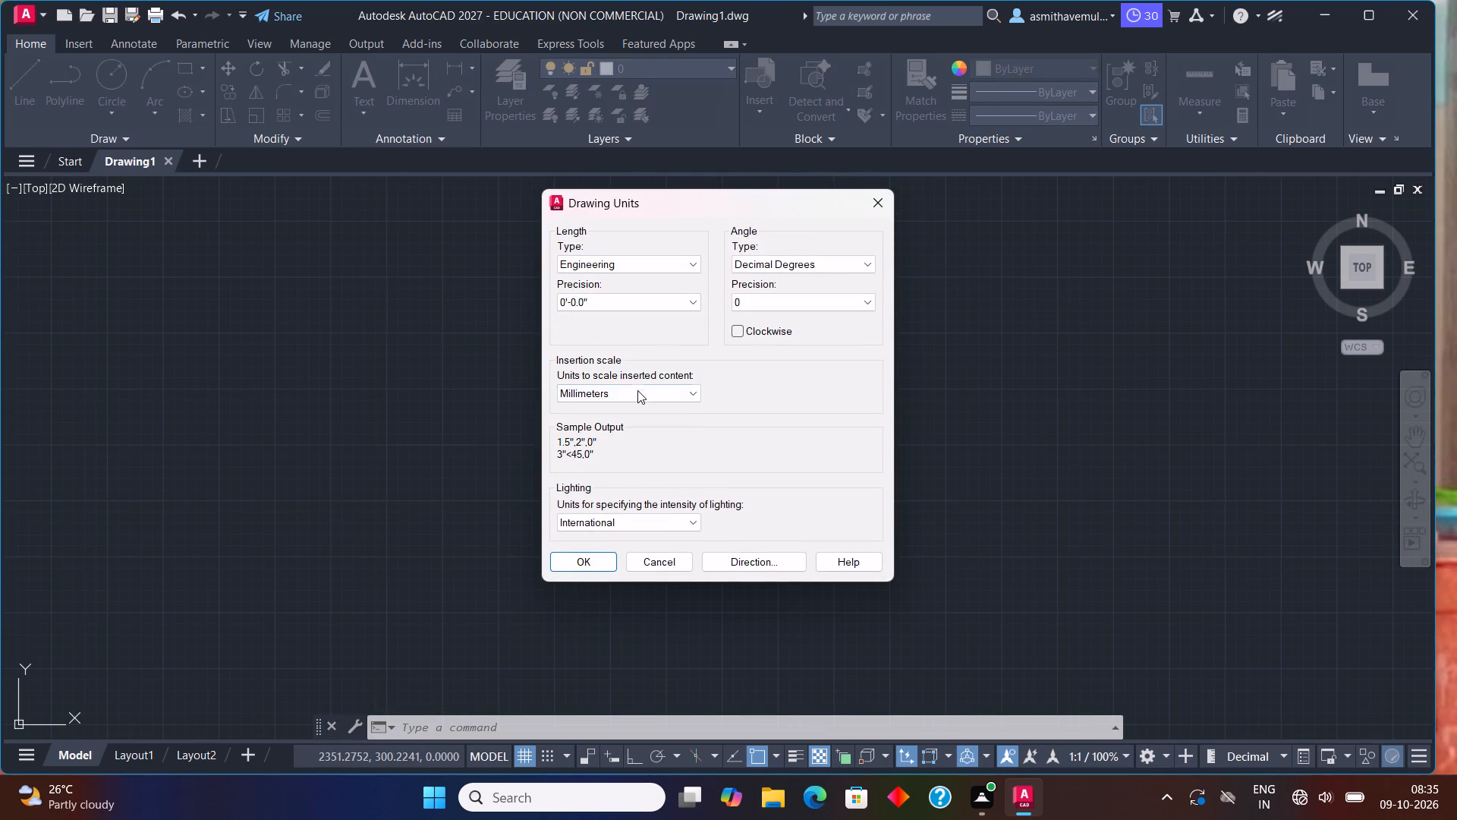
click(637, 394)
click(640, 420)
click(587, 567)
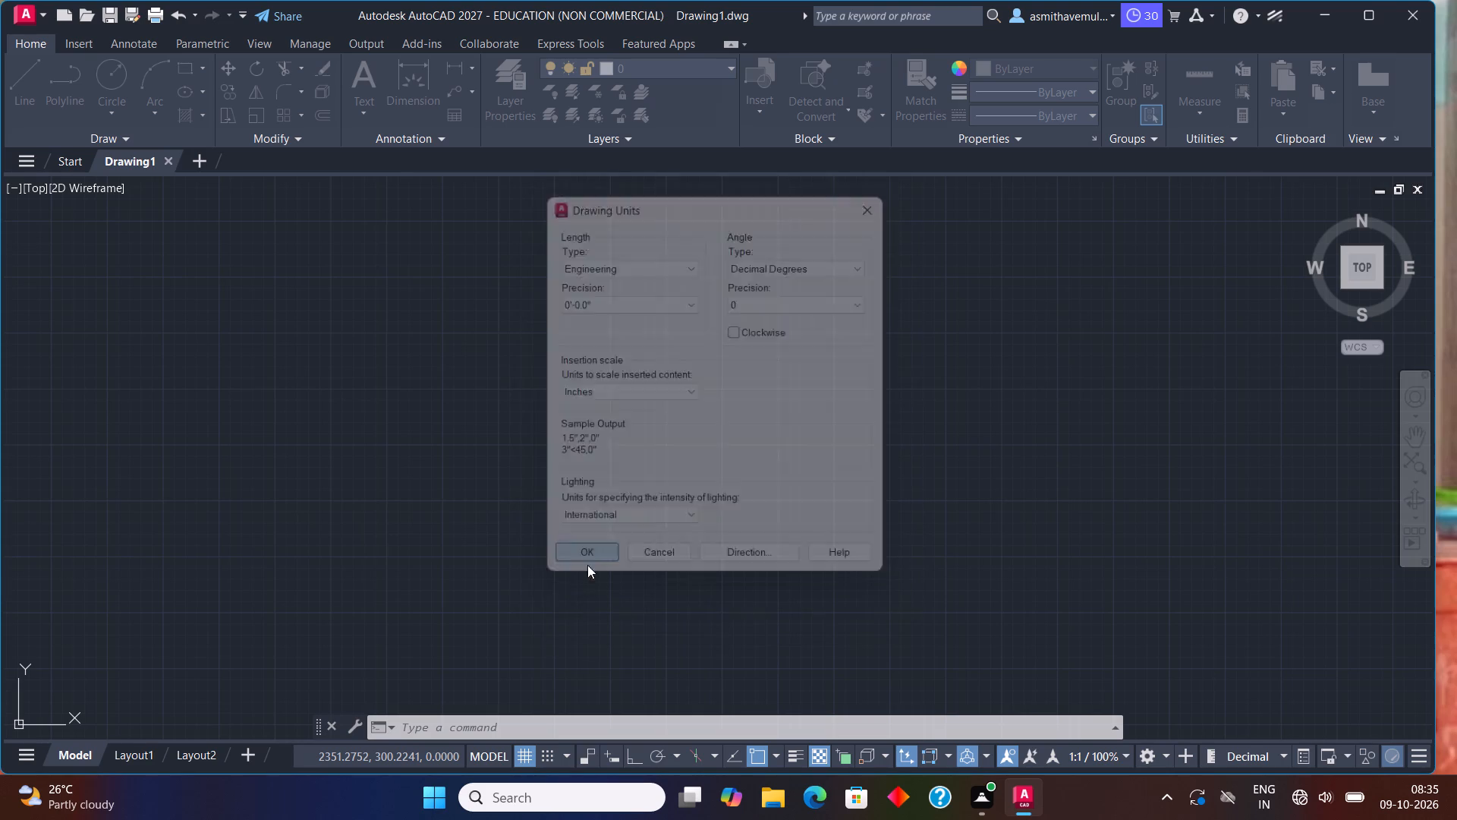
Modify the ISO-25 dimension style to use a text height of 1'.
key(d)
key(Return)
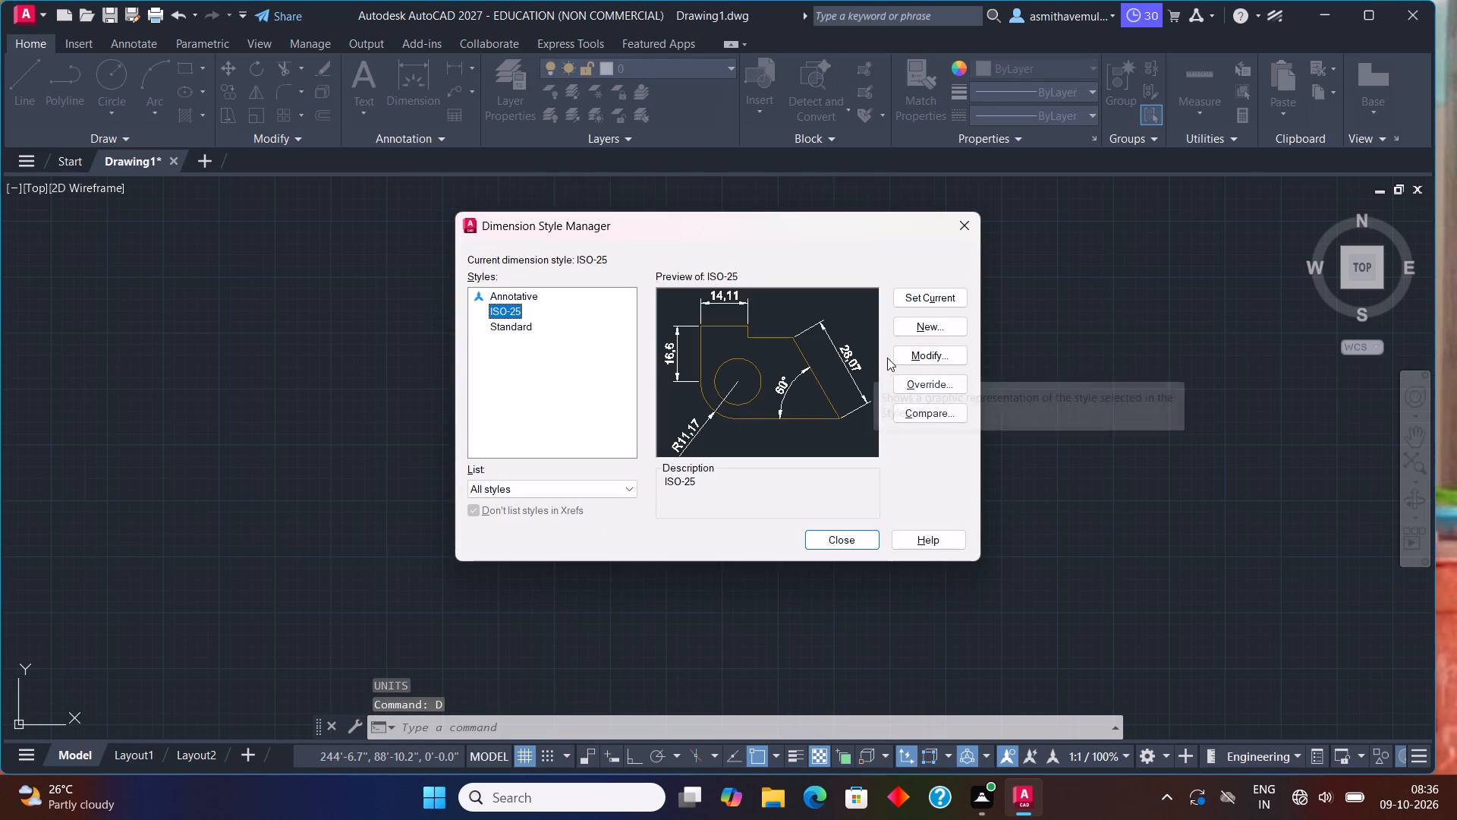
click(898, 358)
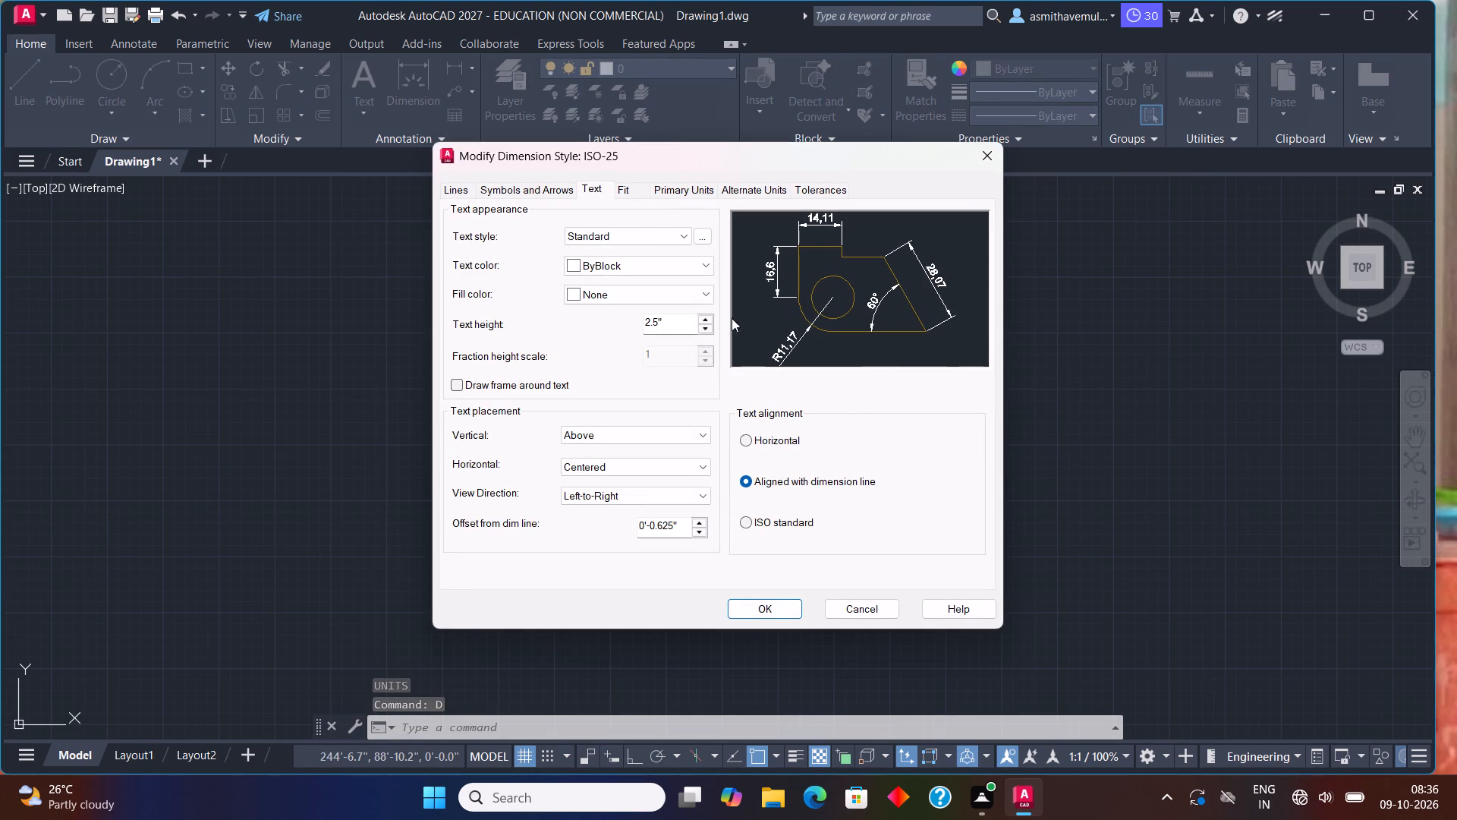
click(676, 328)
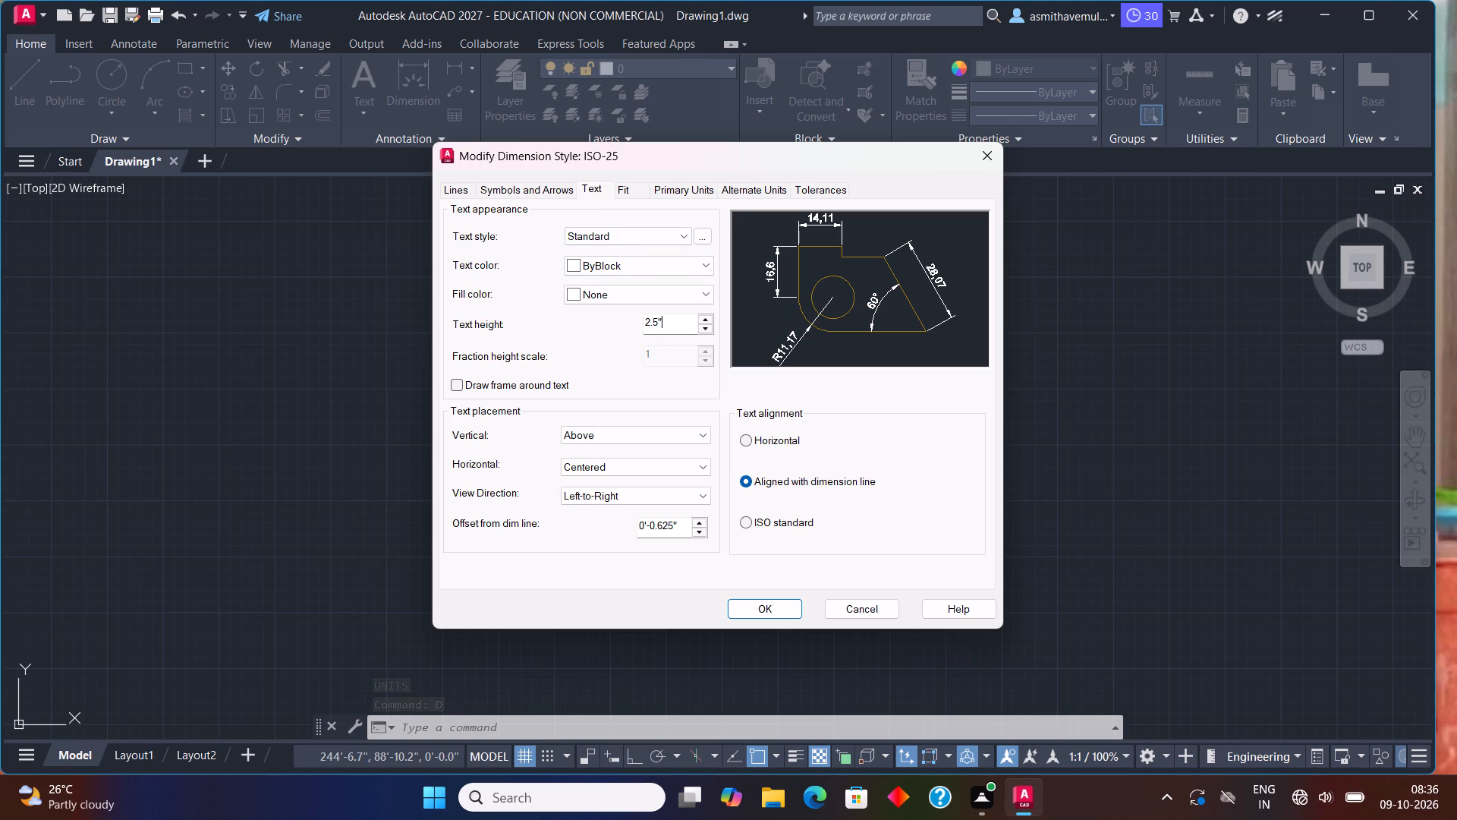
key(BackSpace)
key(BackSpace)
key(BackSpace)
key(BackSpace)
key(BackSpace)
key(BackSpace)
key(BackSpace)
key(BackSpace)
key(BackSpace)
key(BackSpace)
key(BackSpace)
key(BackSpace)
text(1')
Set the ISO-25 primary units to Engineering with 0'-0.0" precision and make the style current.
click(678, 188)
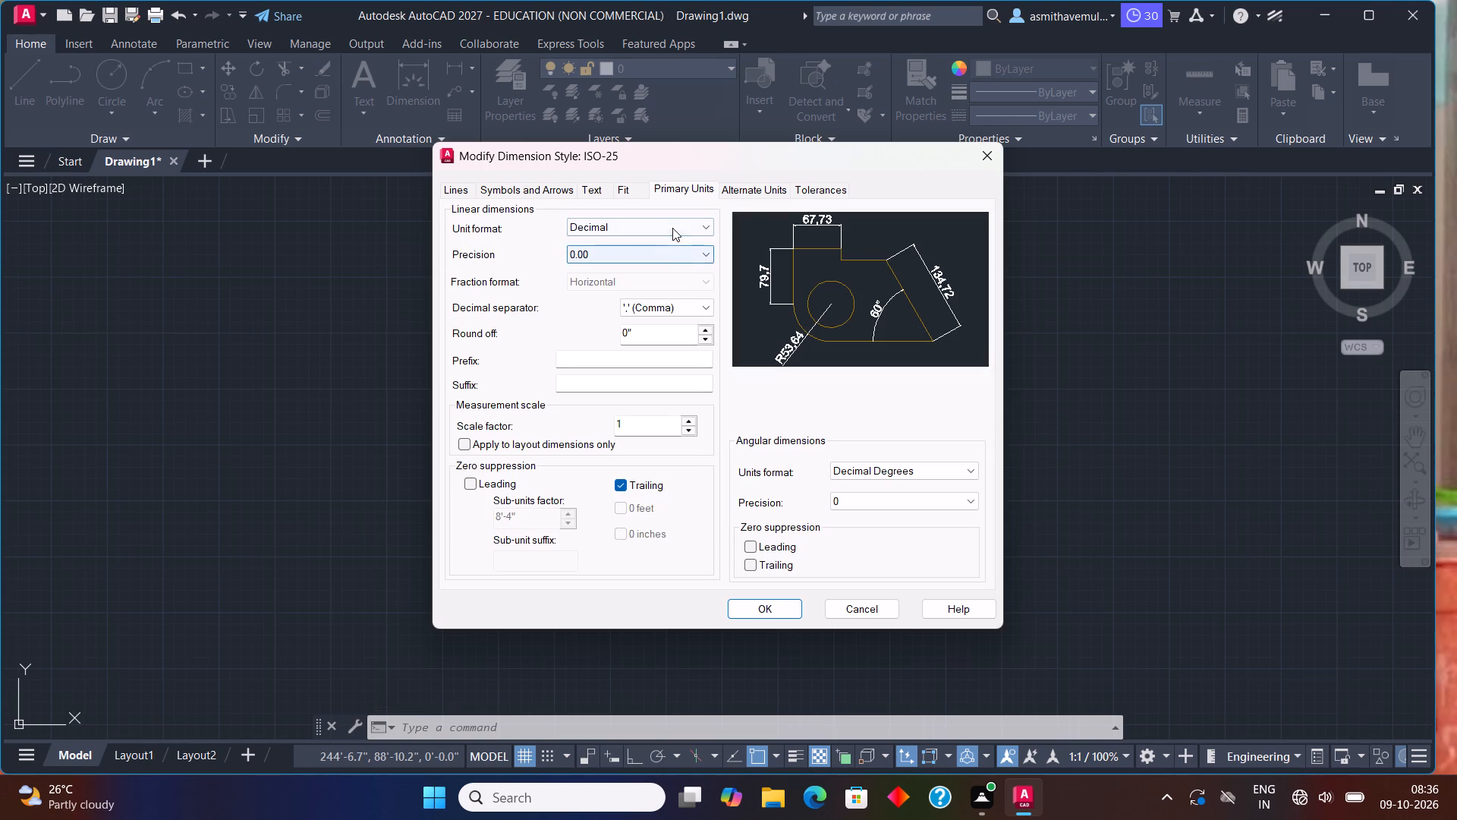
click(672, 227)
click(669, 261)
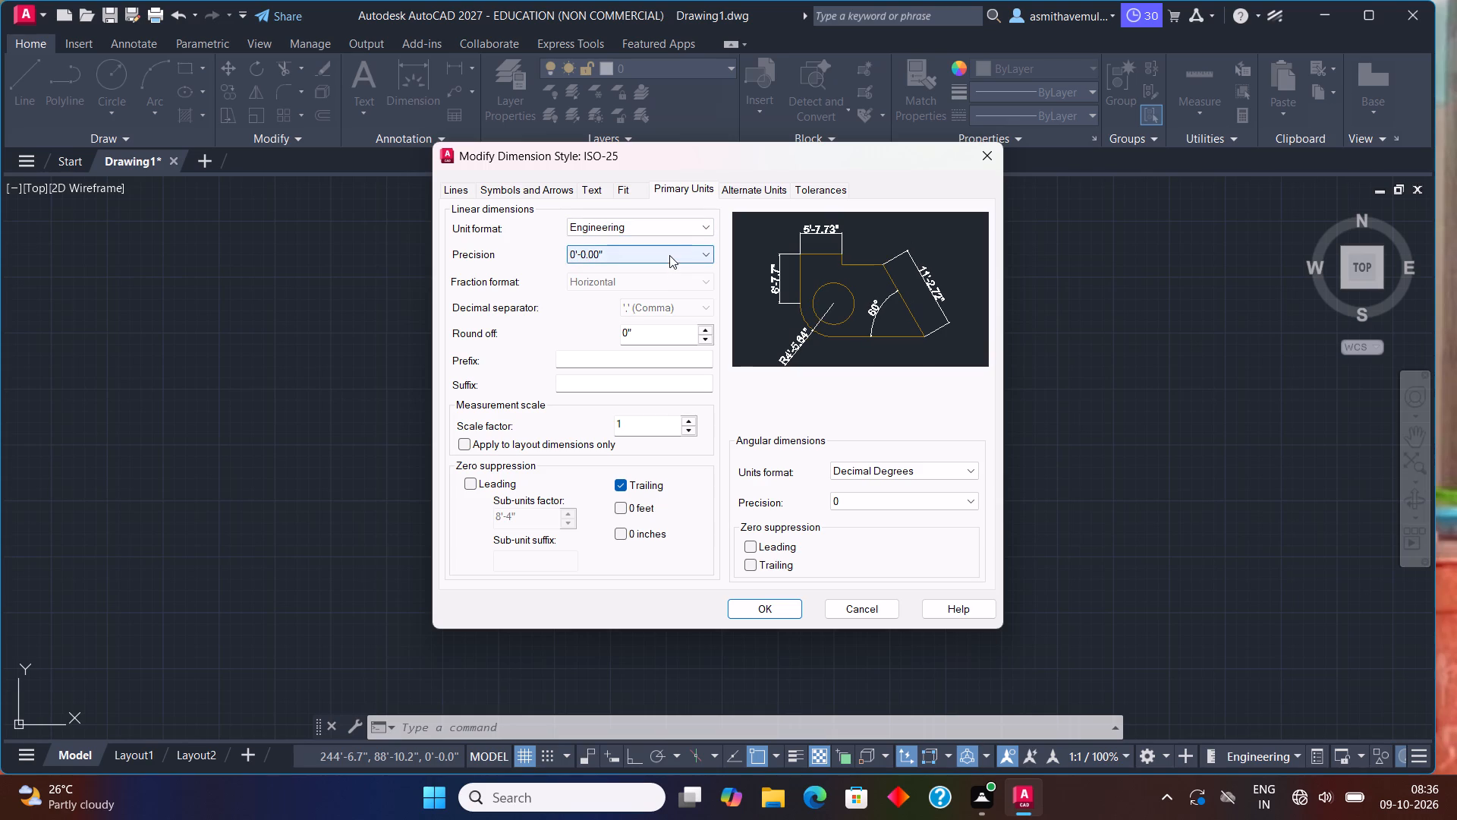
click(669, 252)
click(669, 285)
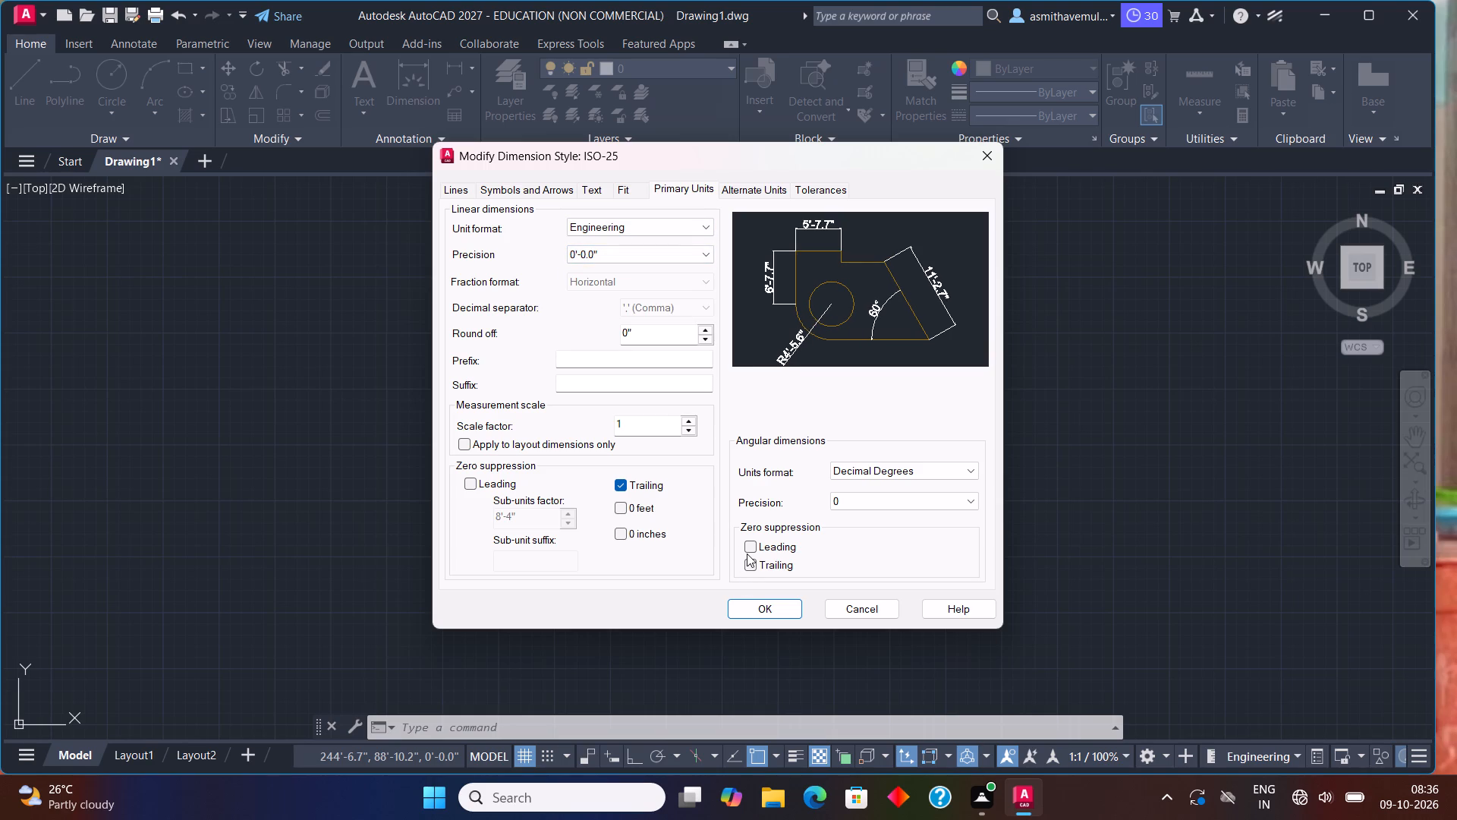
click(767, 603)
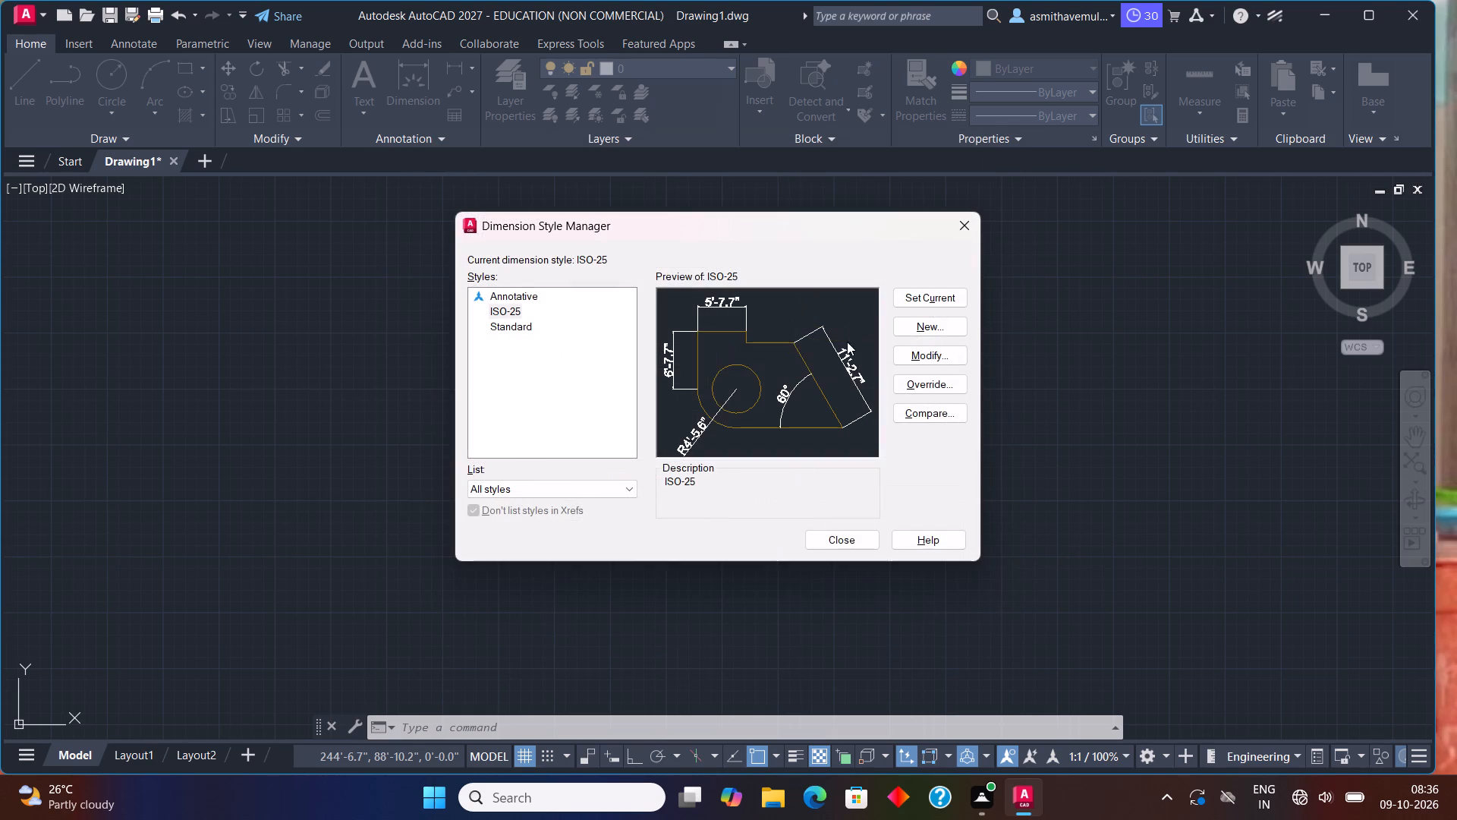
triple_click(902, 298)
double_click(903, 298)
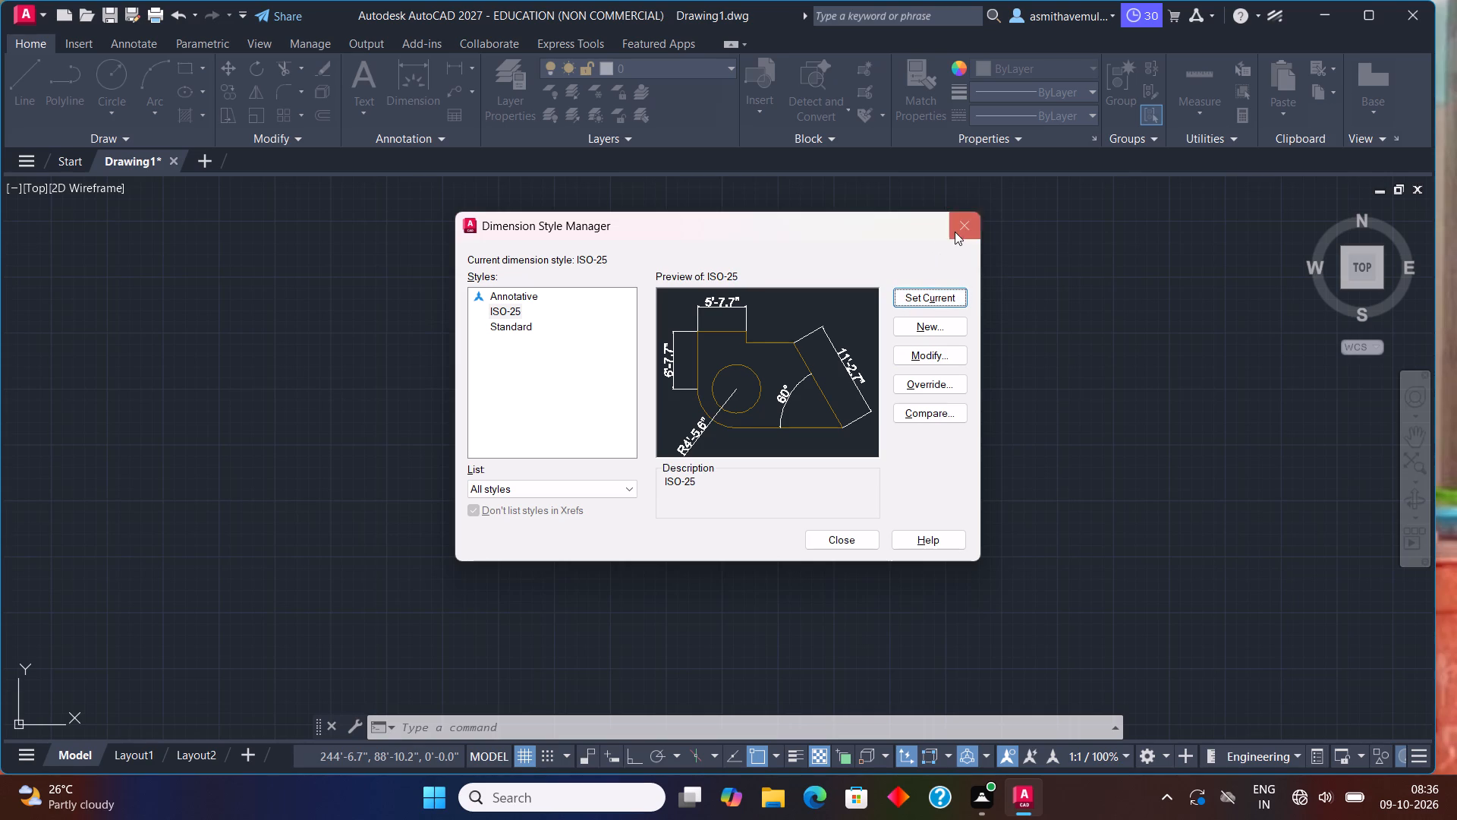
click(955, 231)
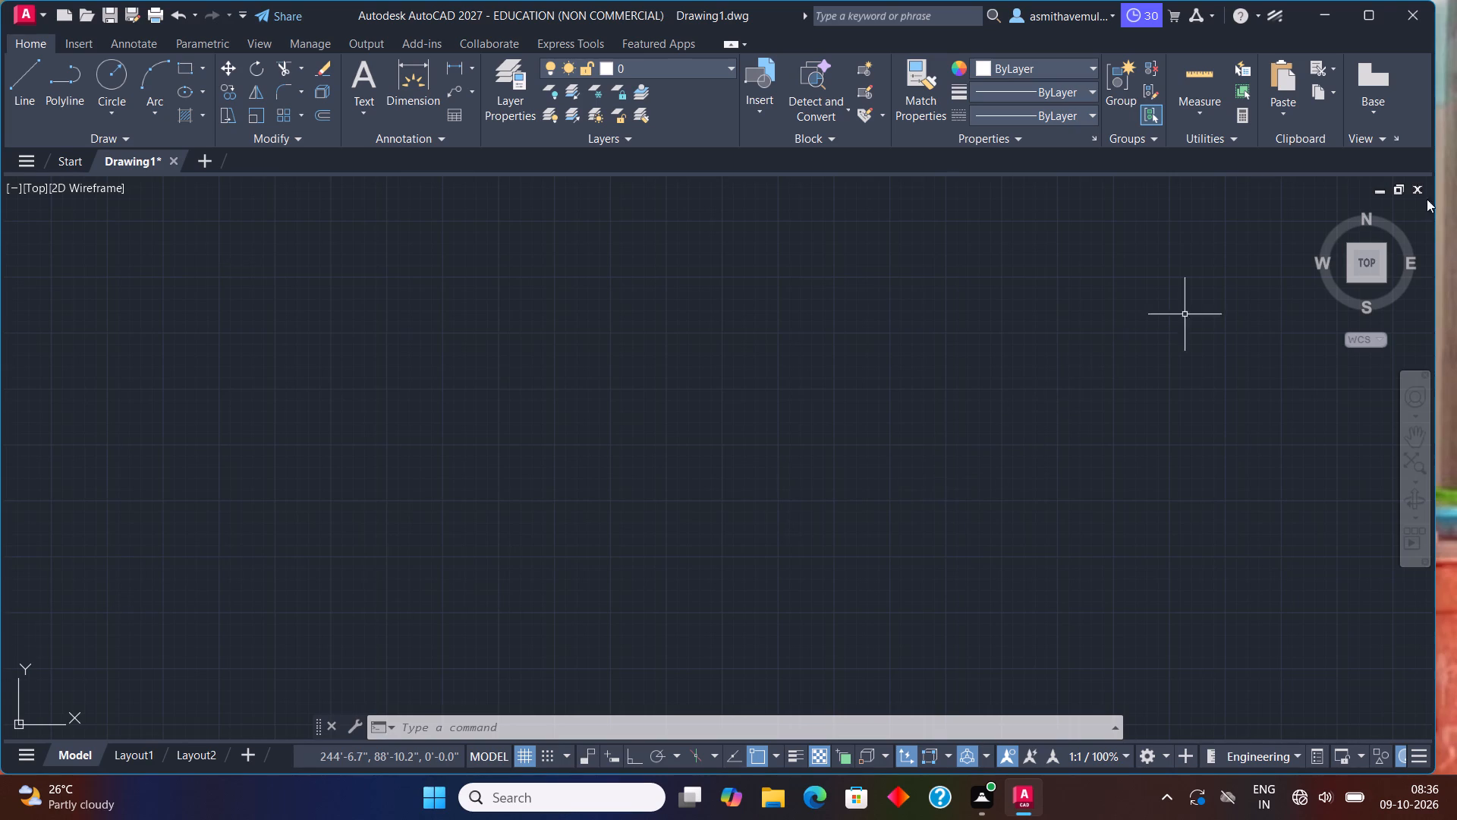
Switch the drawing view to the SW Isometric orientation.
click(1317, 207)
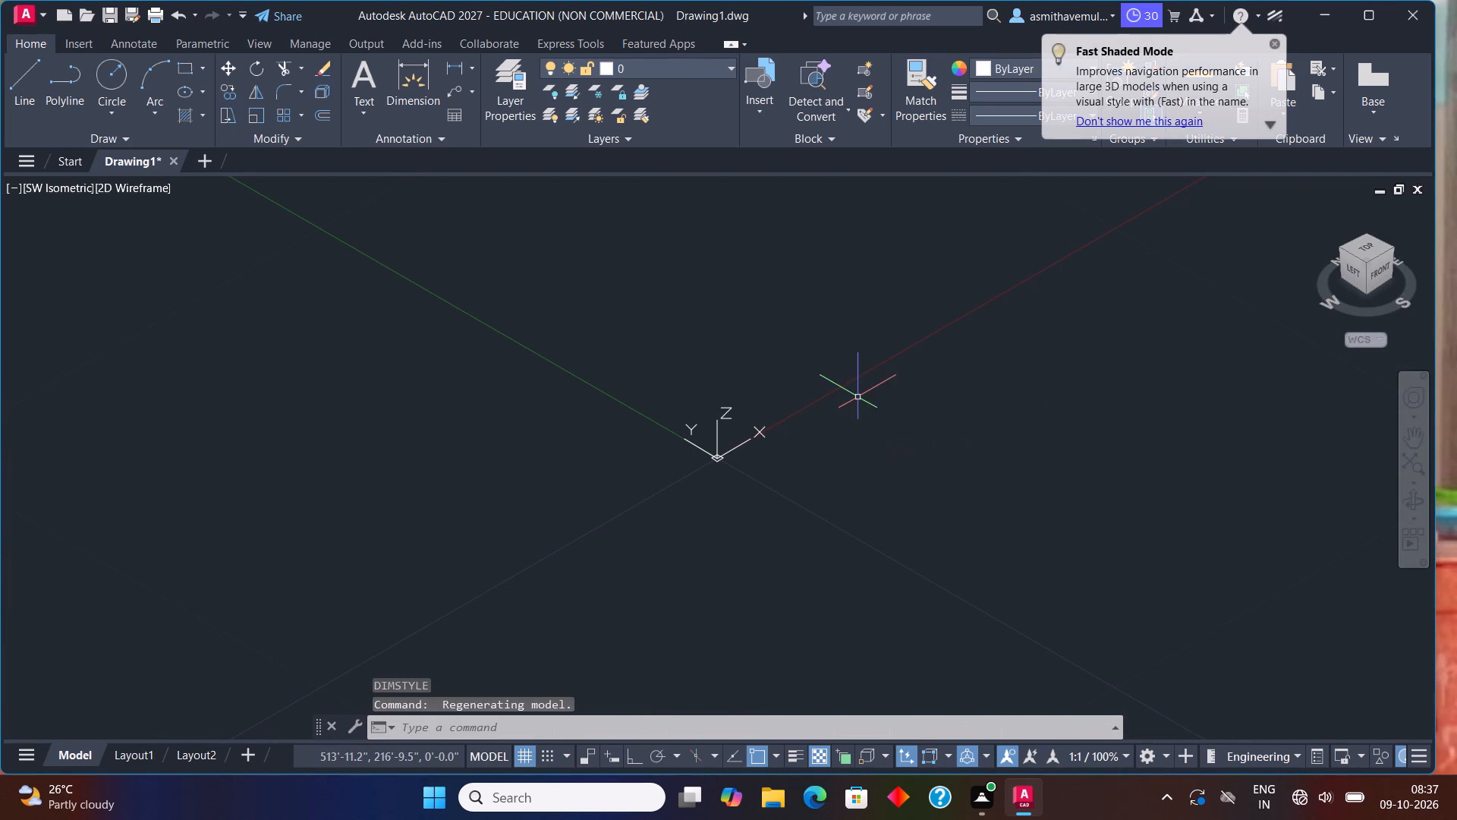
middle_drag(858, 397, 577, 632)
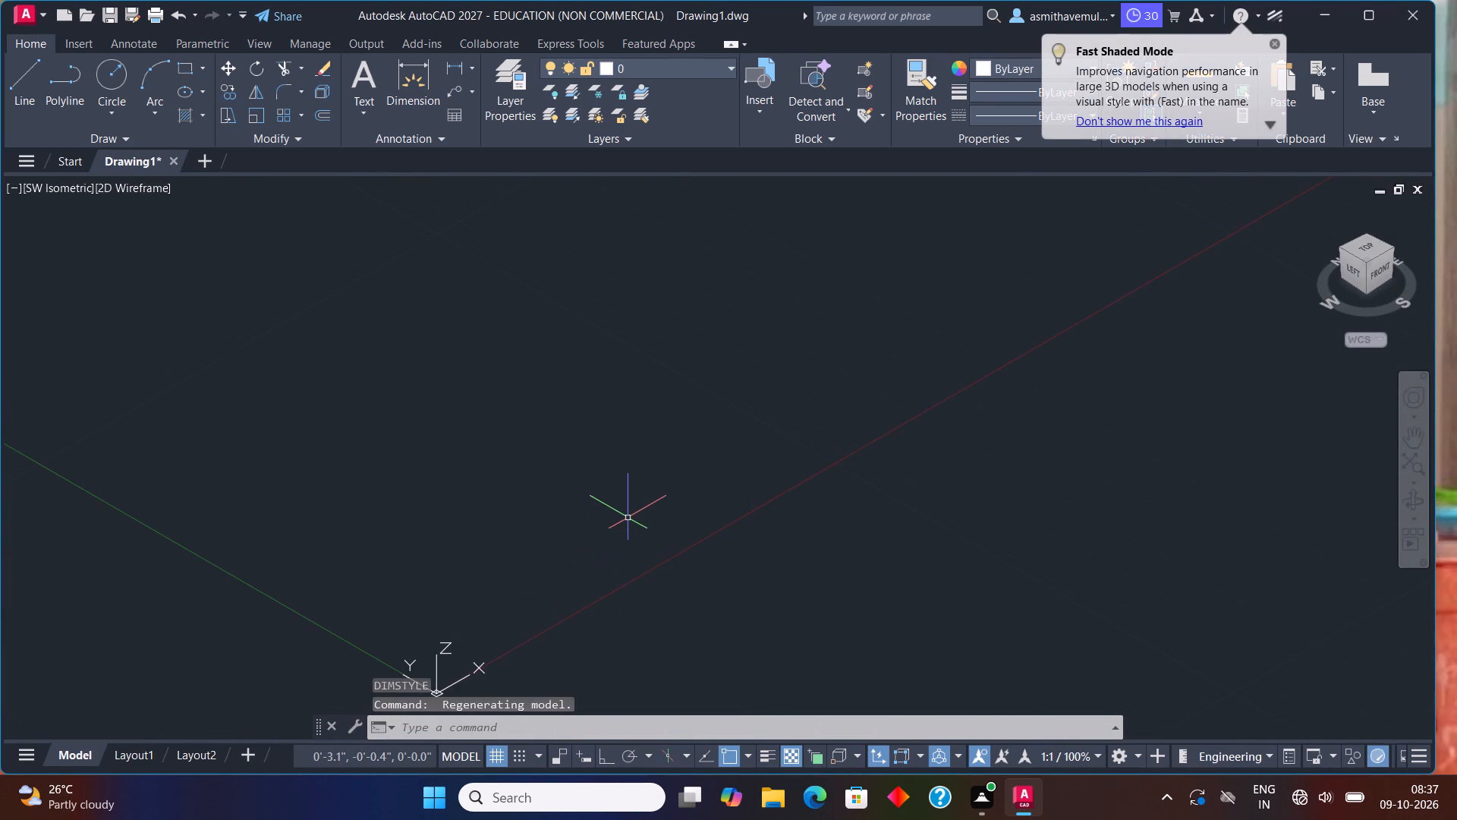
Draw a closed upright triangle near the origin with a 7" line up Z, an 11" line along X and a closing diagonal.
key(l)
key(Return)
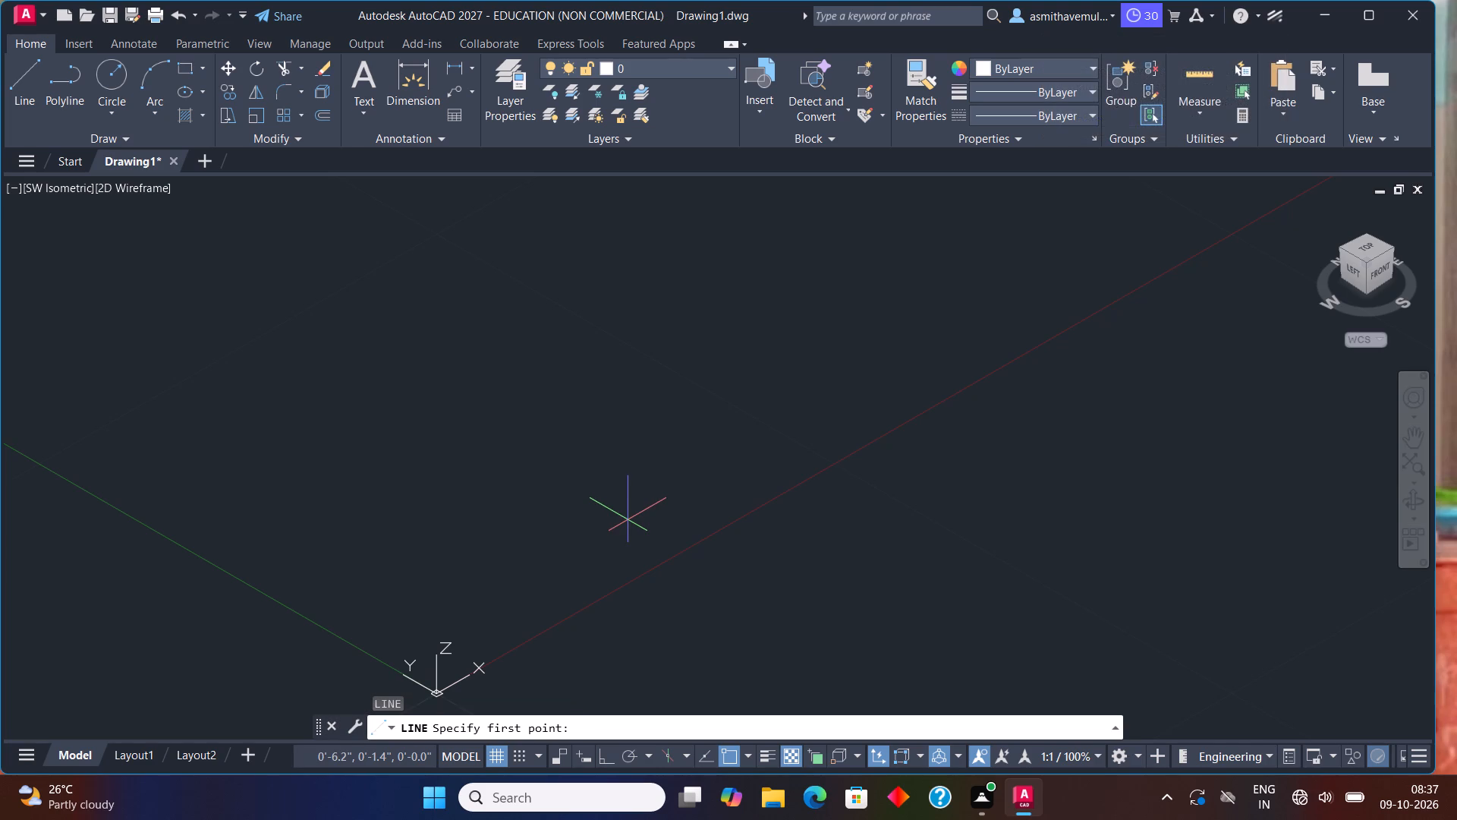
click(638, 533)
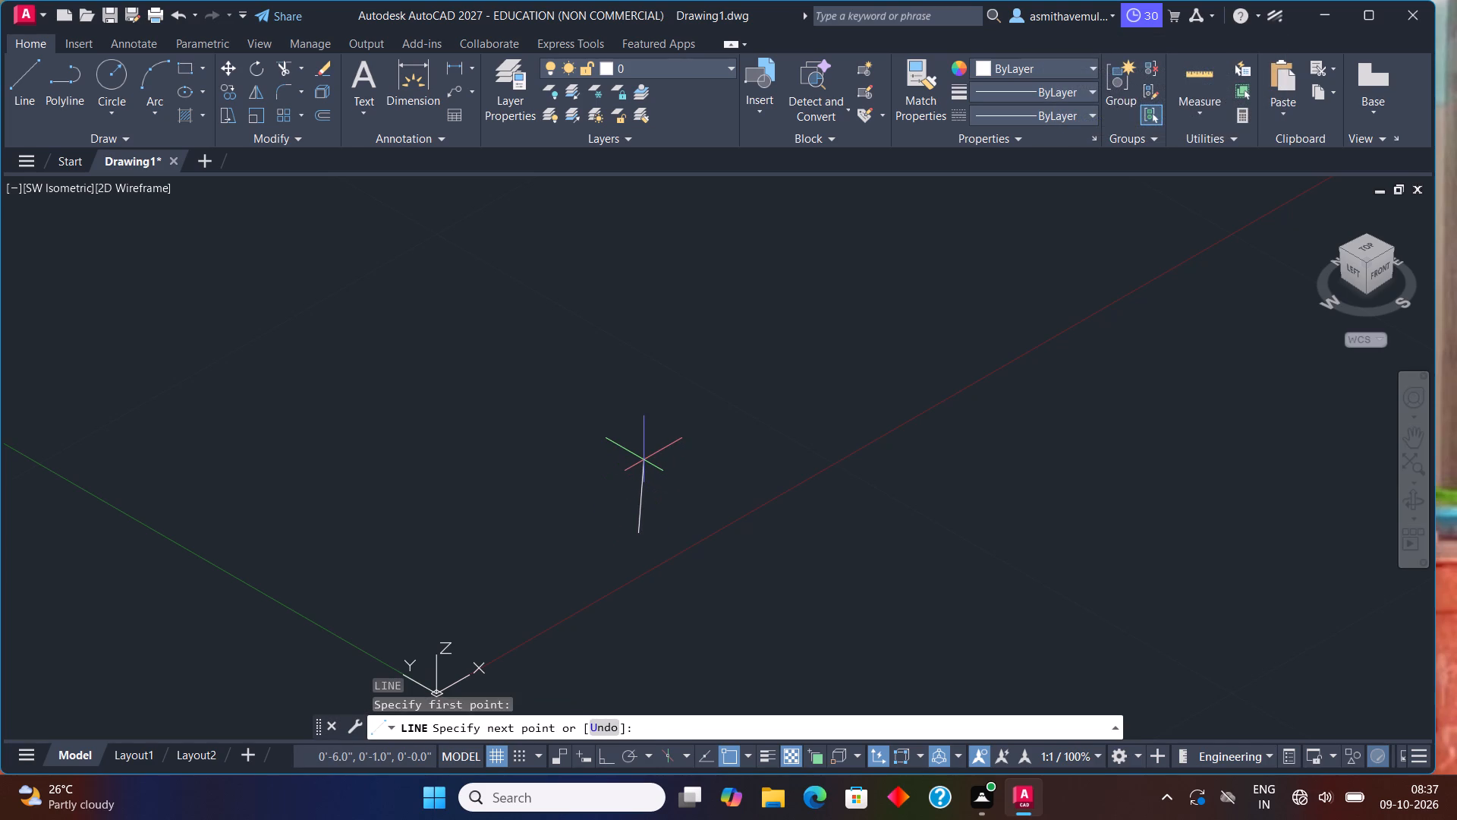
key(F8)
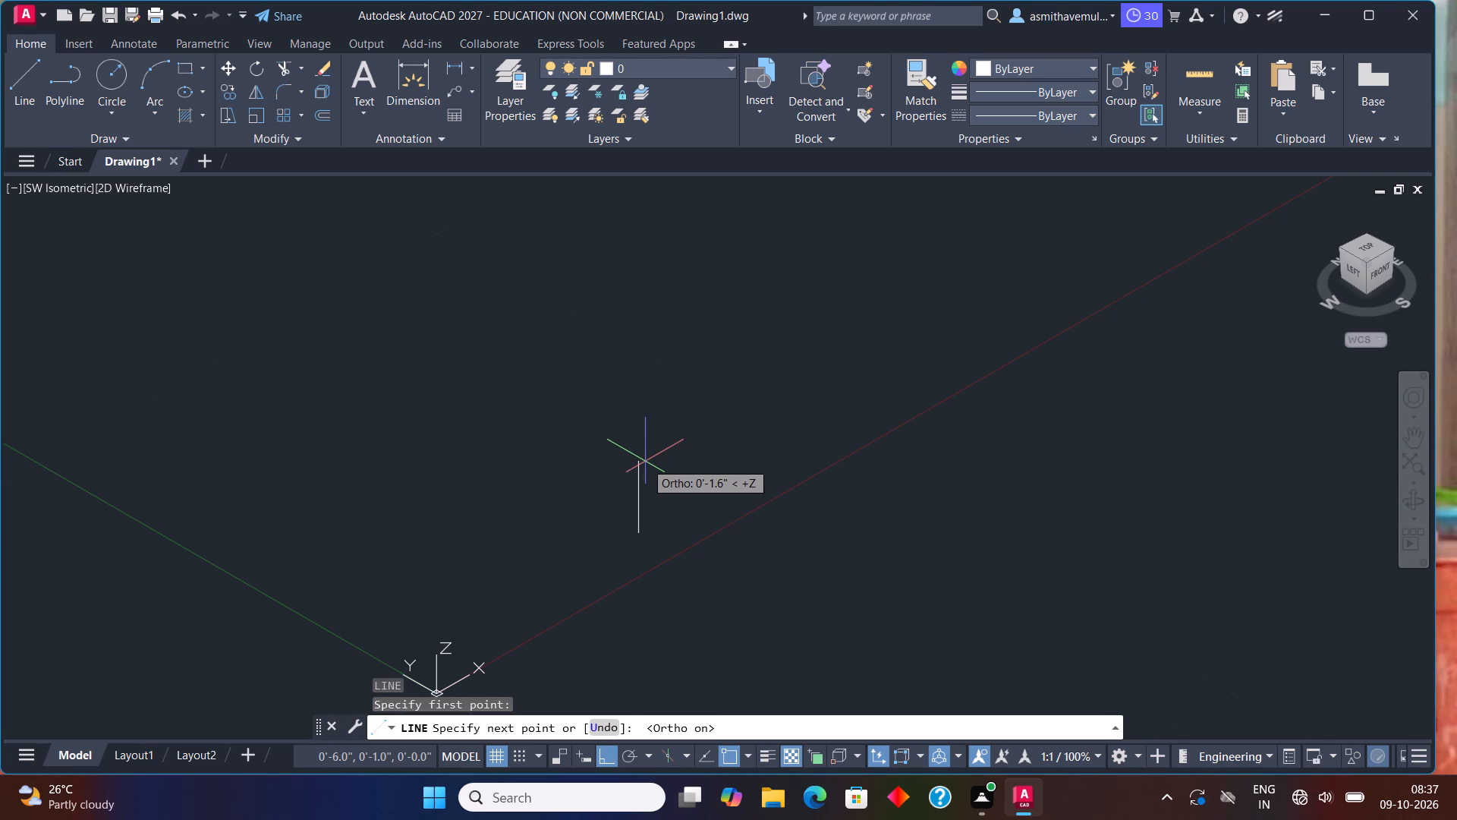
key(7)
key(shift+quotedbl)
key(Return)
scroll(671, 462, down, 1)
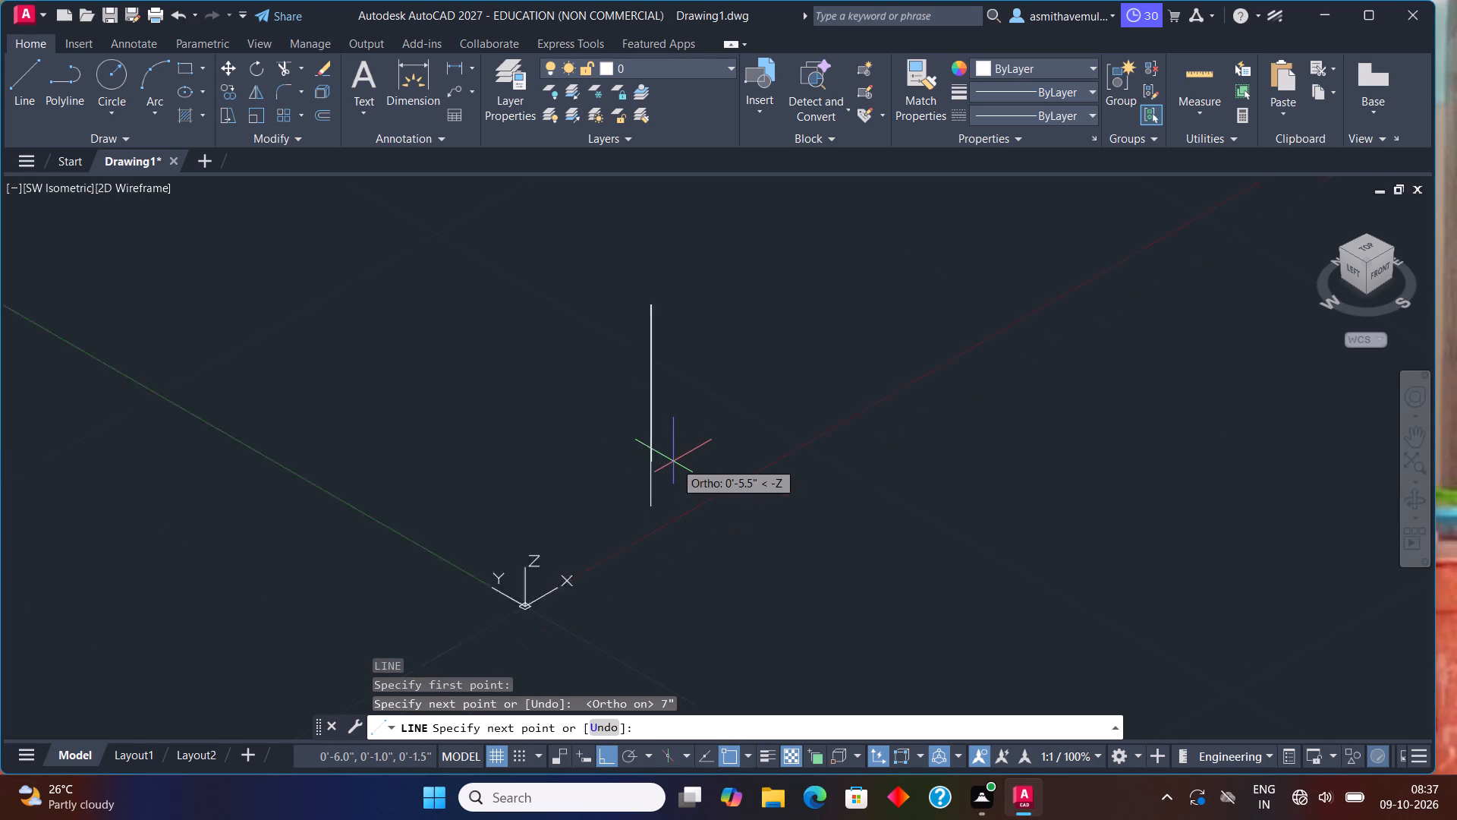
scroll(676, 461, down, 3)
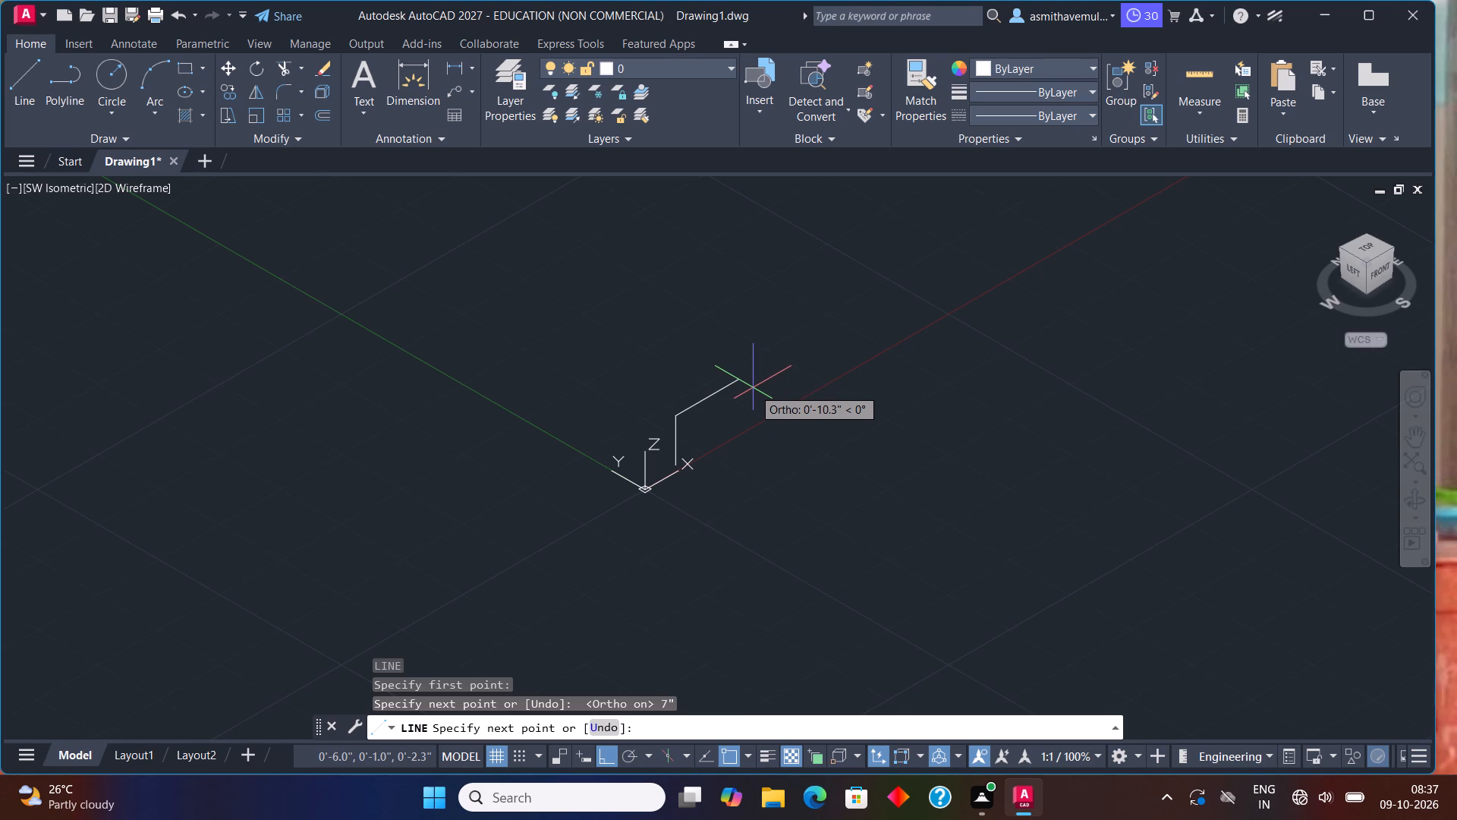
text(11)
key(shift+quotedbl)
key(Return)
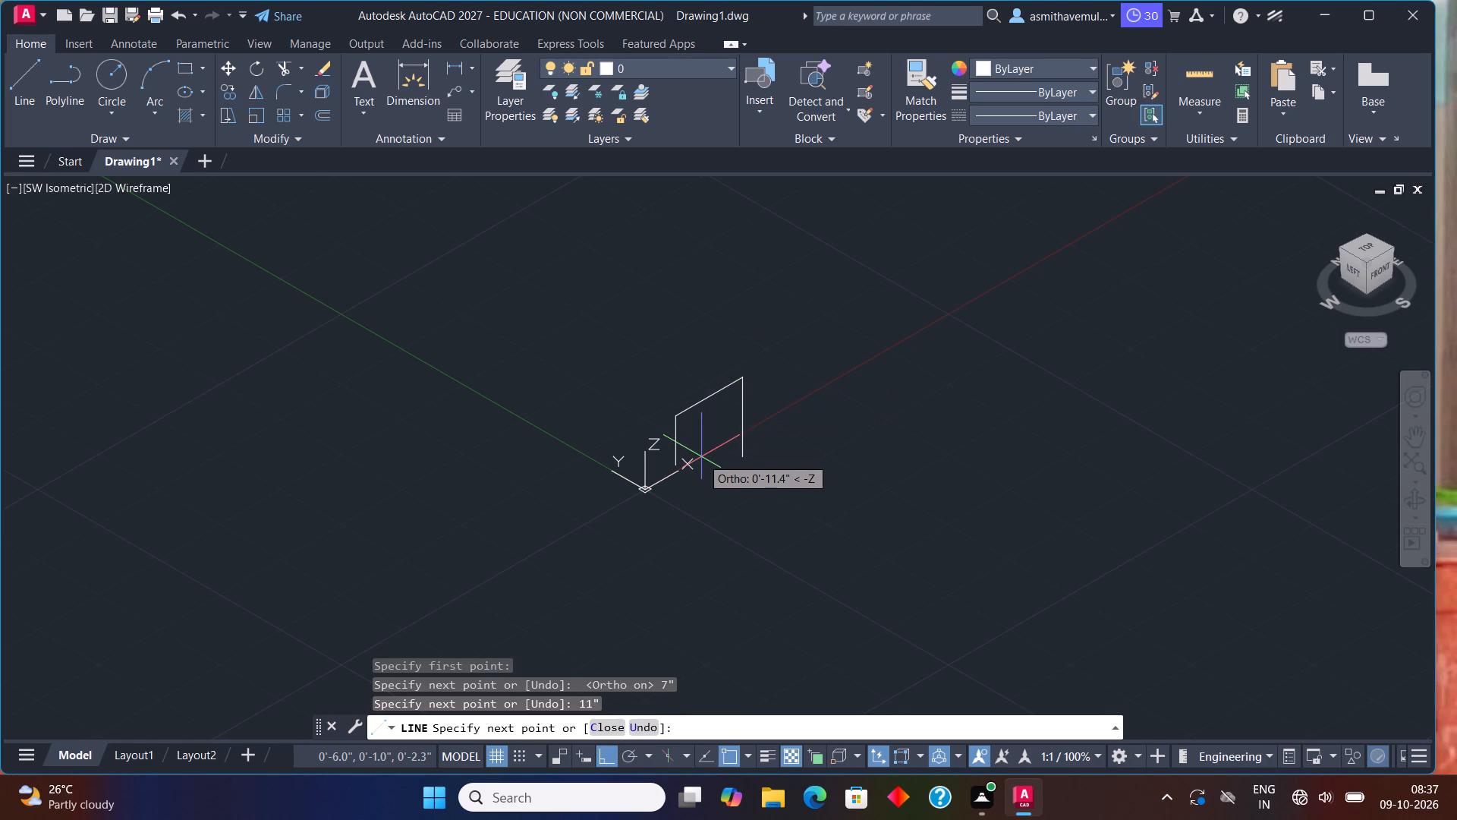
scroll(702, 456, up, 3)
key(F8)
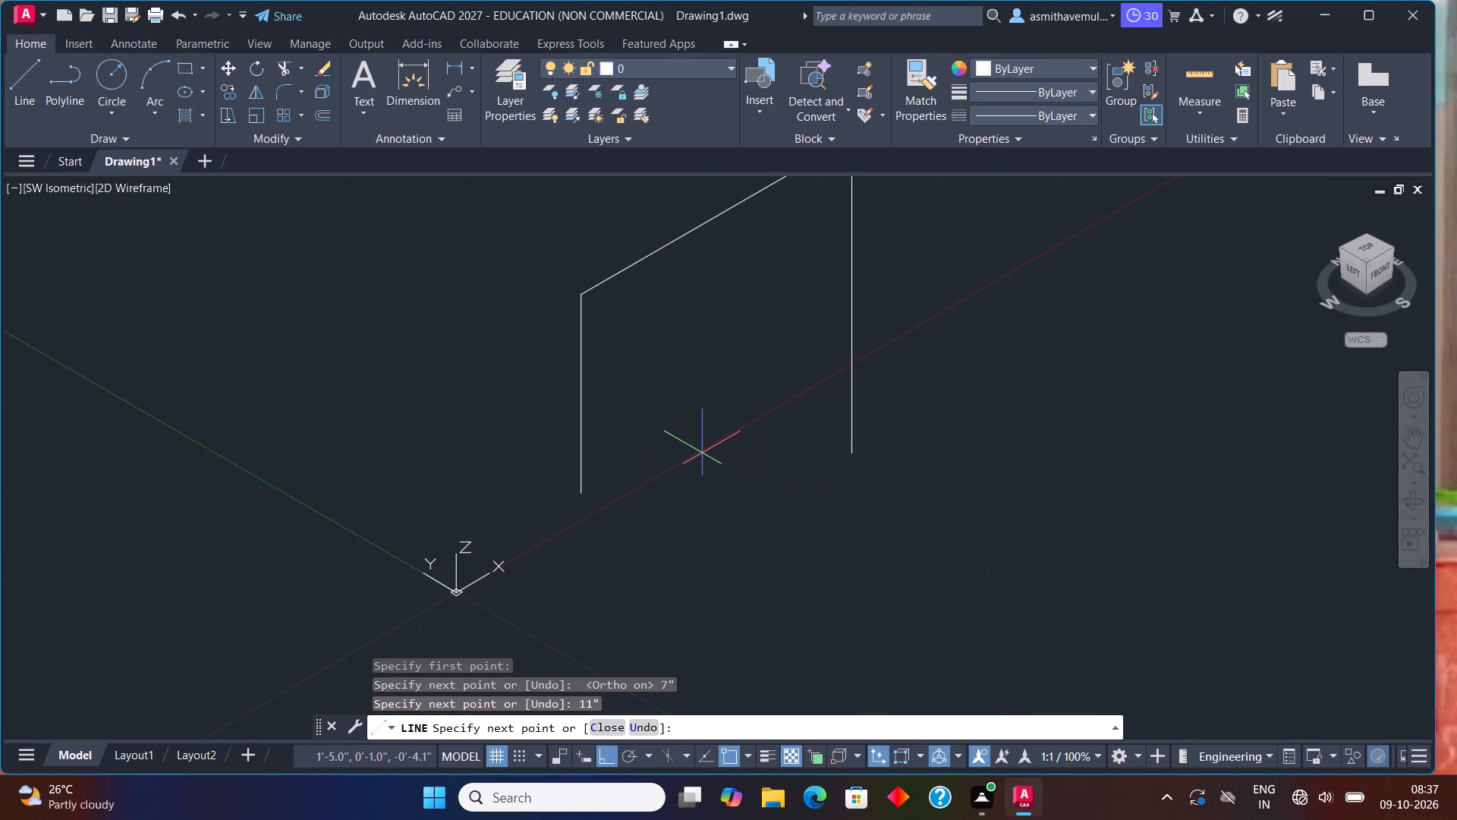
click(577, 497)
key(Escape)
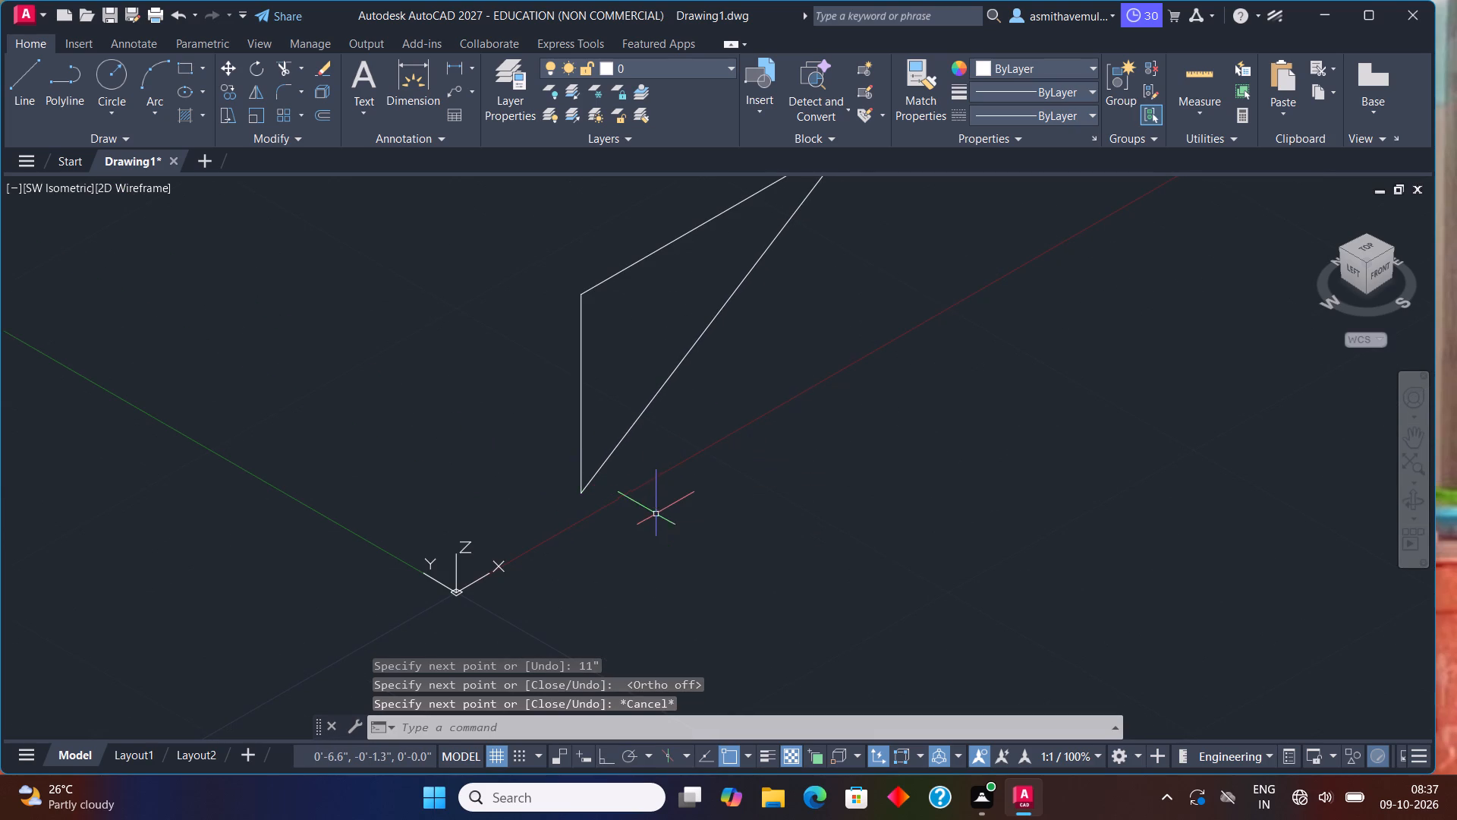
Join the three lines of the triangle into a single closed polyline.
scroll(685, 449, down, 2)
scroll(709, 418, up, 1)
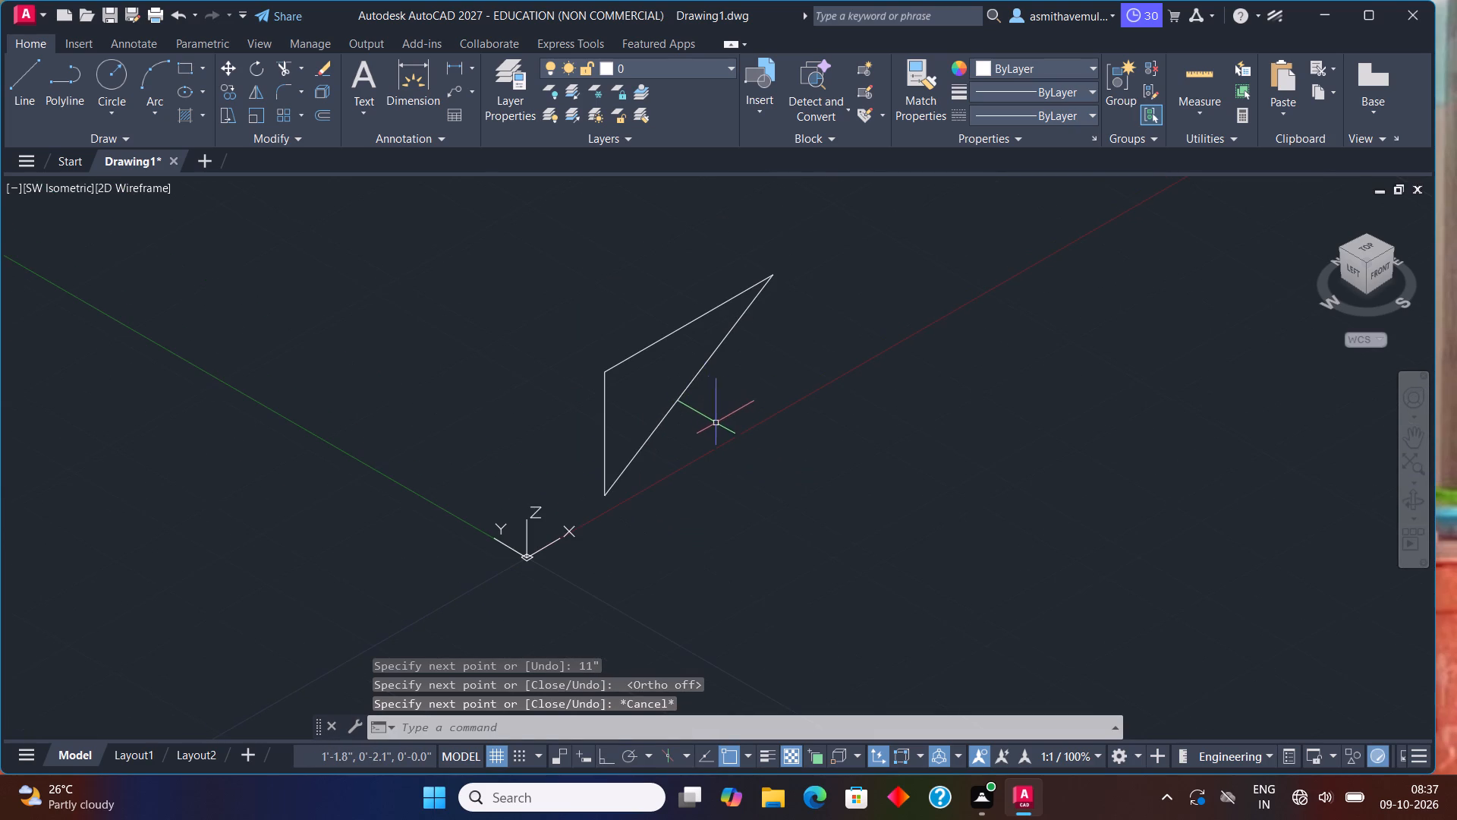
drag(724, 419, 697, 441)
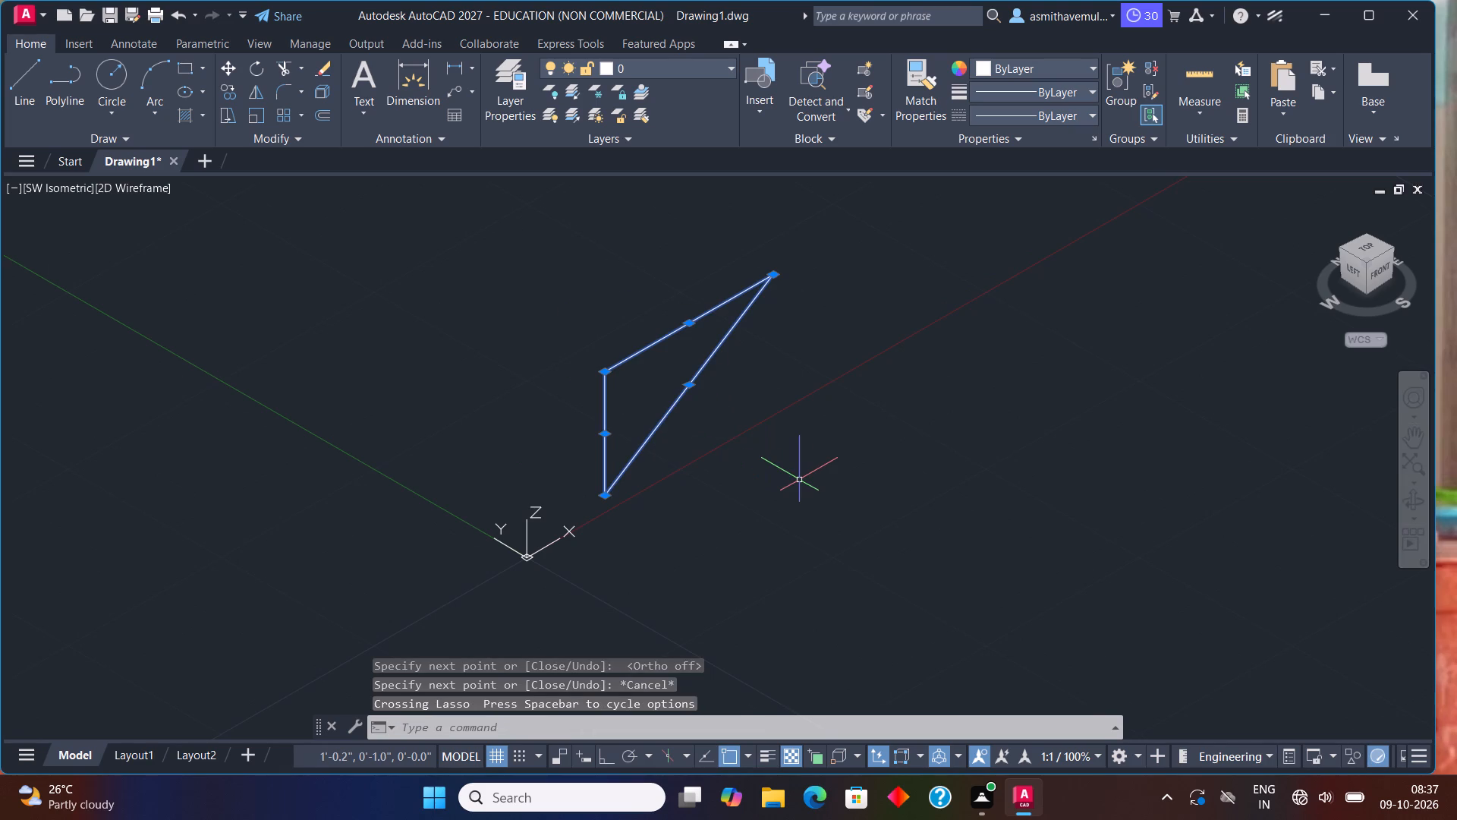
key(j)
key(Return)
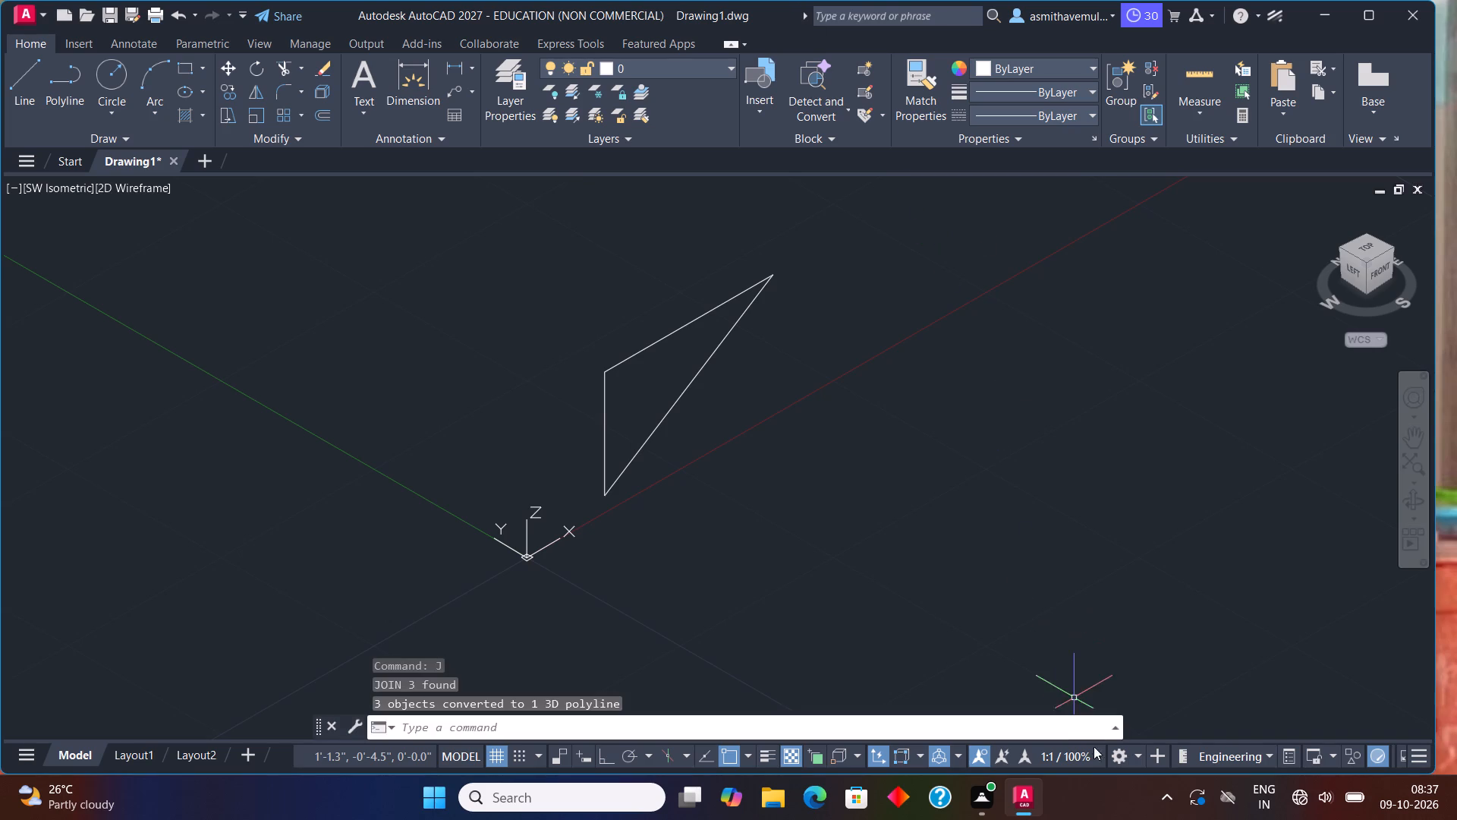
Switch the workspace to 3D Basics.
click(1113, 757)
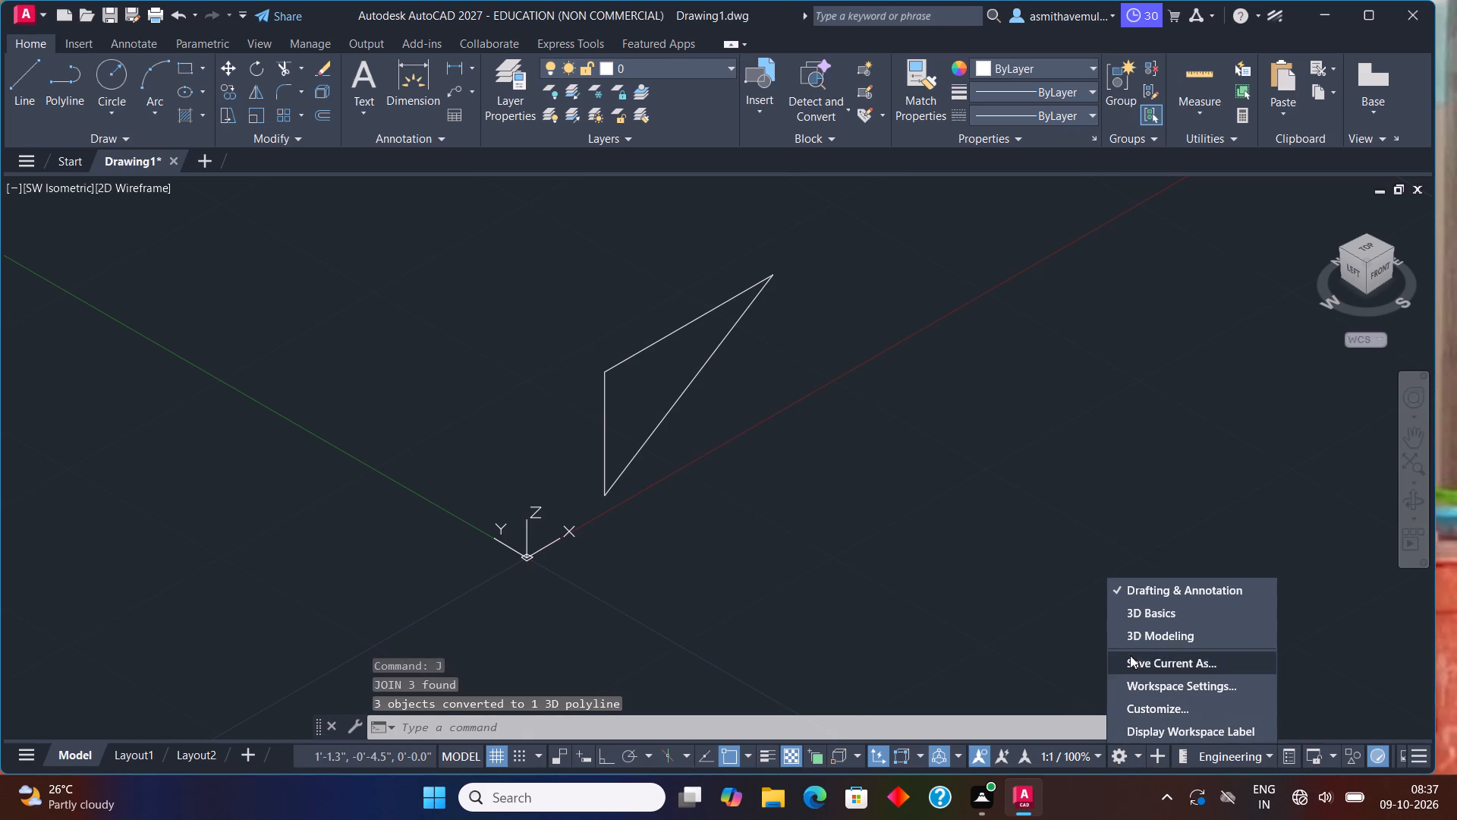
click(1138, 622)
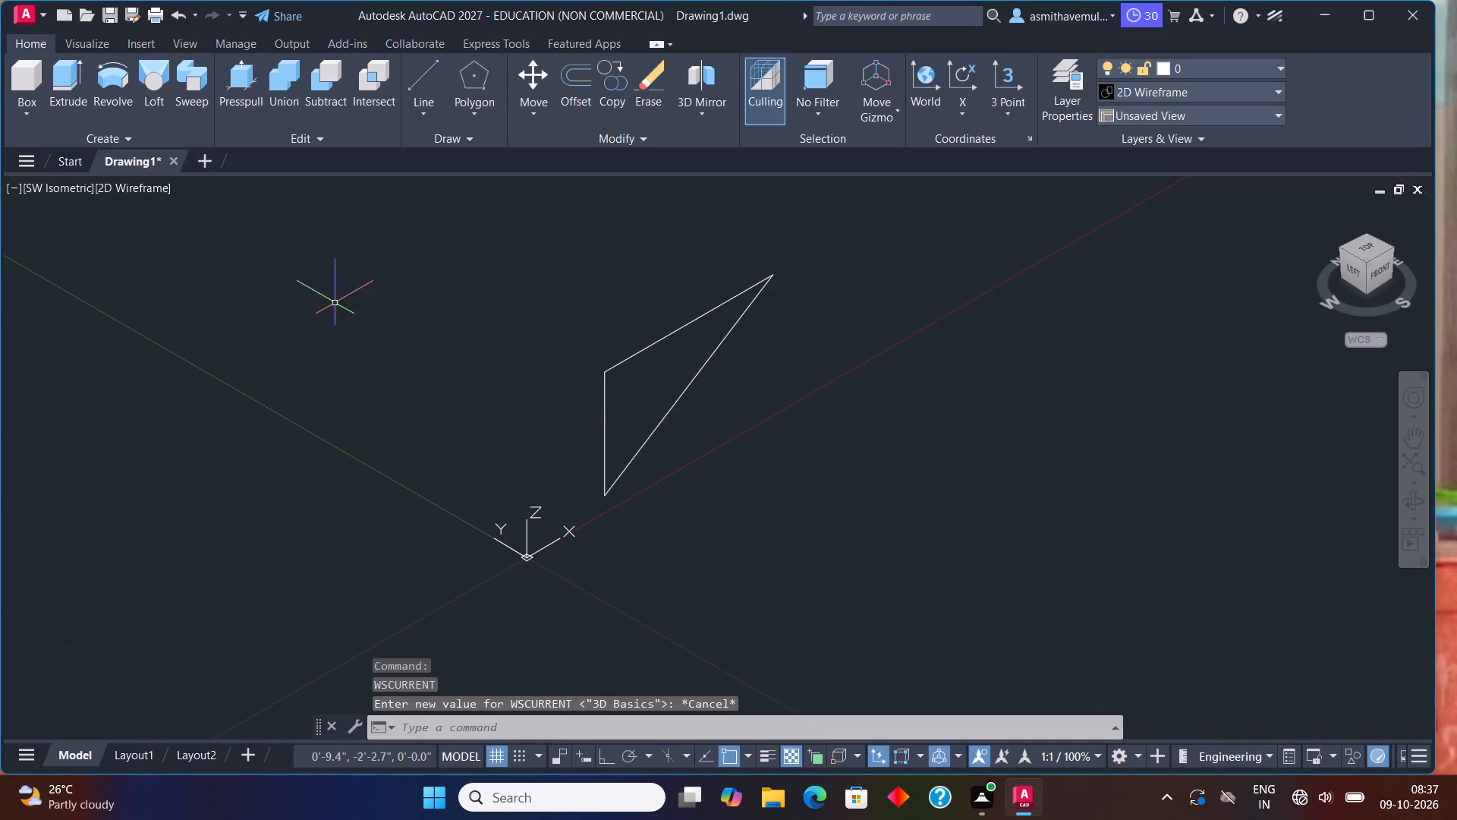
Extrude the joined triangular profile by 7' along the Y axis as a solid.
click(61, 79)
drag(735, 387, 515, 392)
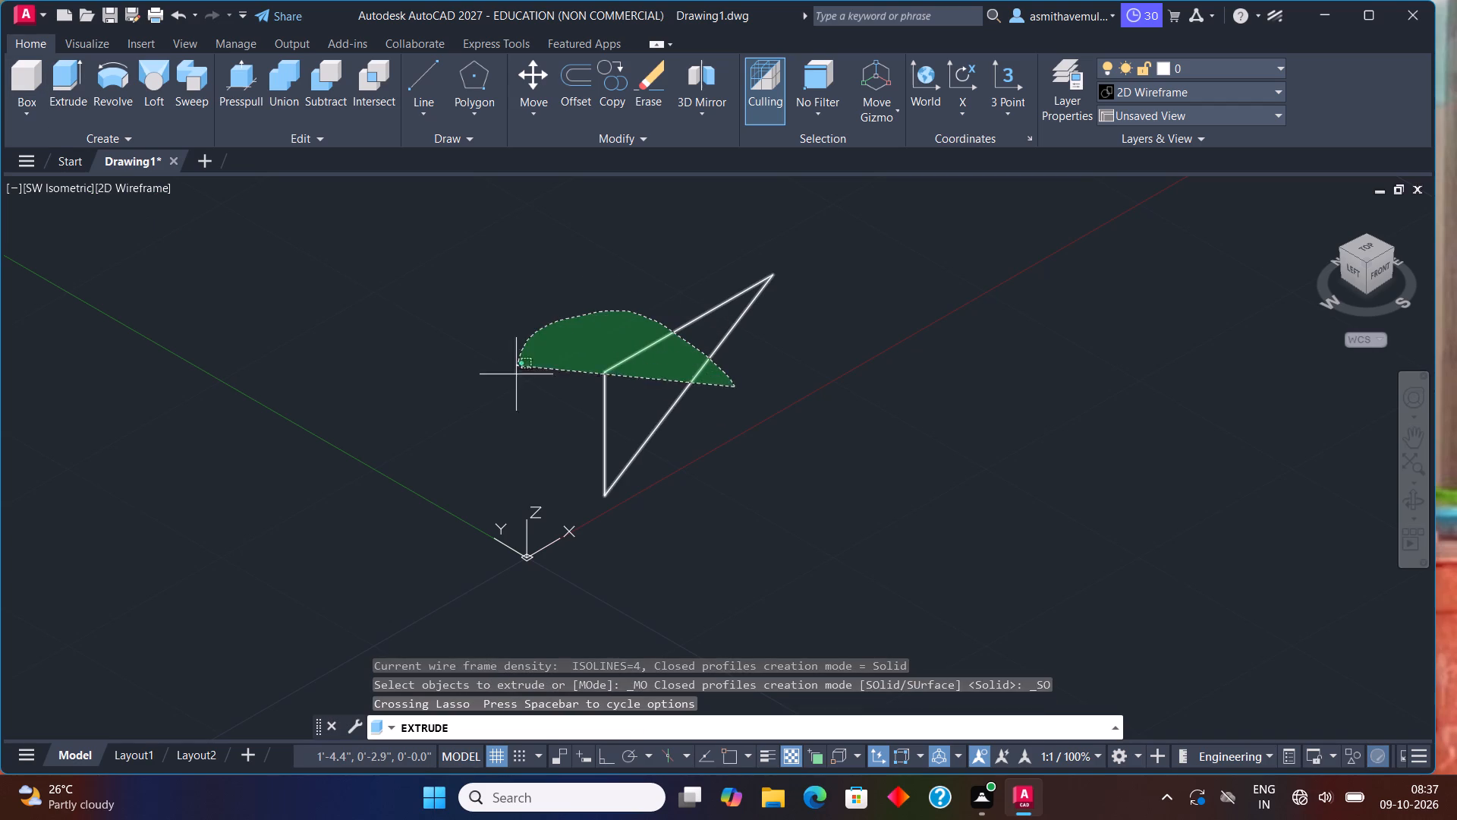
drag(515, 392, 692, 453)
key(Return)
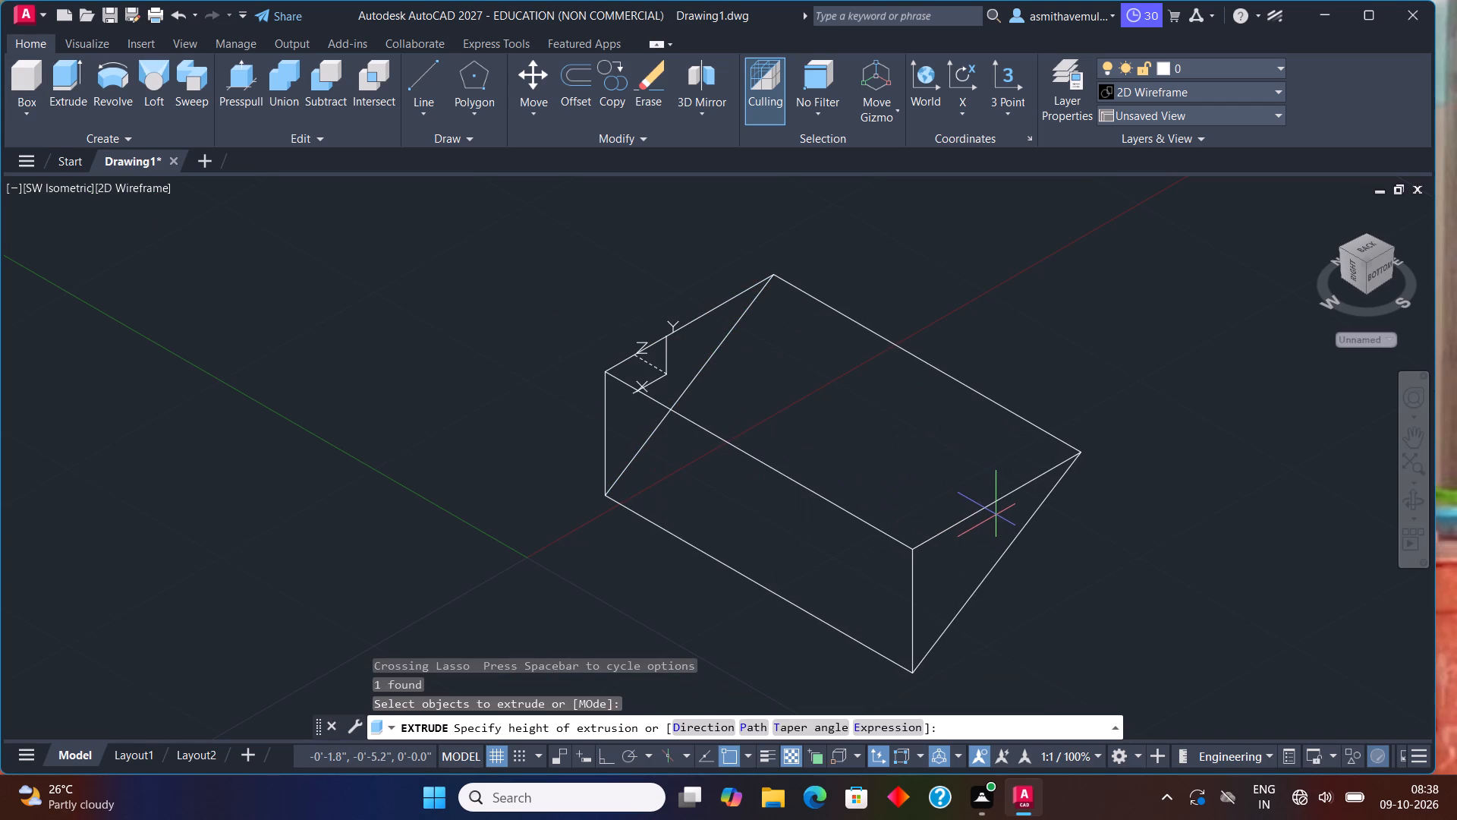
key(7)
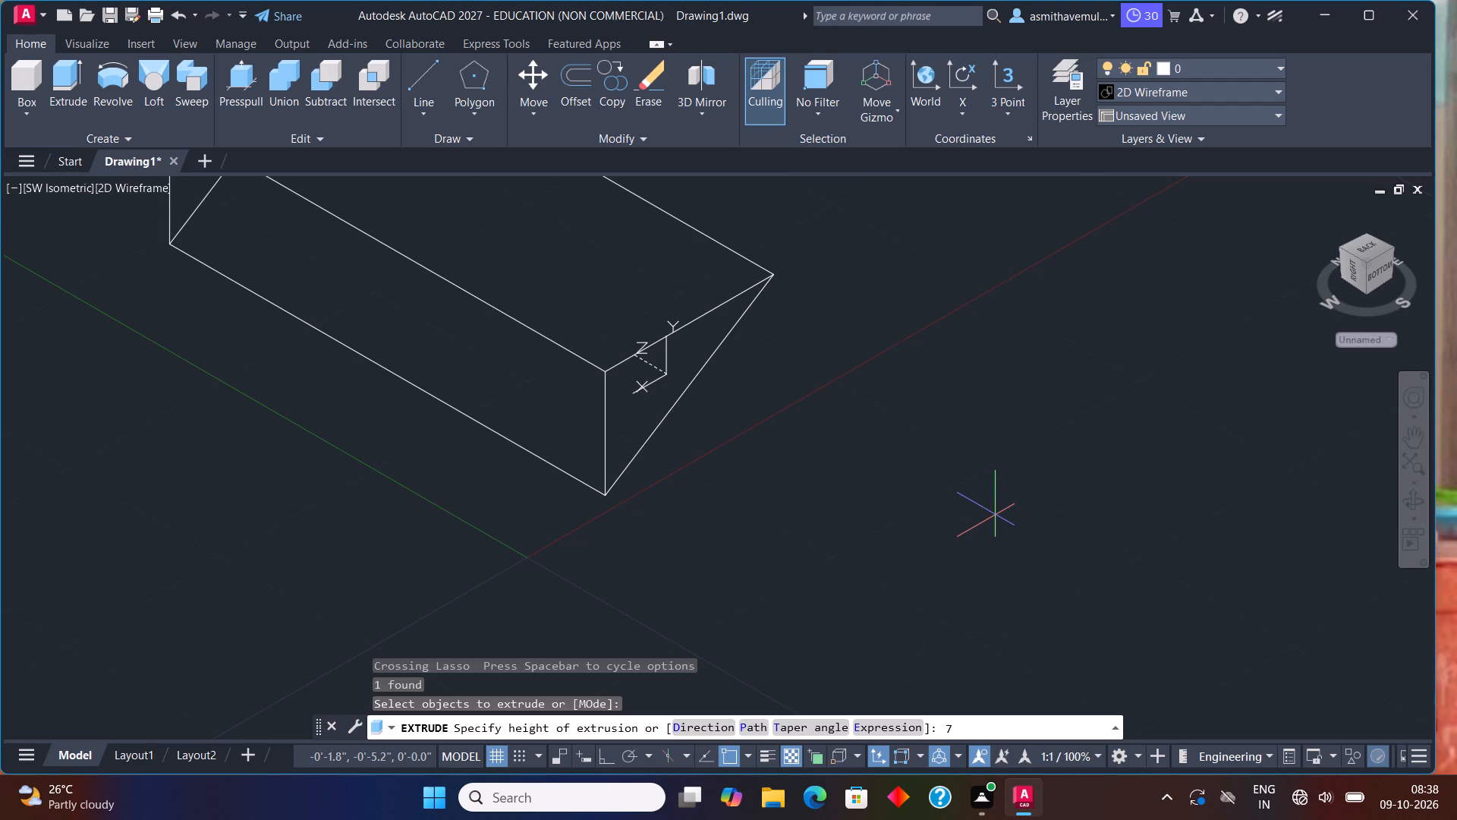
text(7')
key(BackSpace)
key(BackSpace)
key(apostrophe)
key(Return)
Move only the UCS origin to an empty spot well away from the extruded solid, keeping its axis directions.
scroll(620, 535, down, 1)
scroll(418, 509, down, 1)
middle_drag(392, 498, 672, 597)
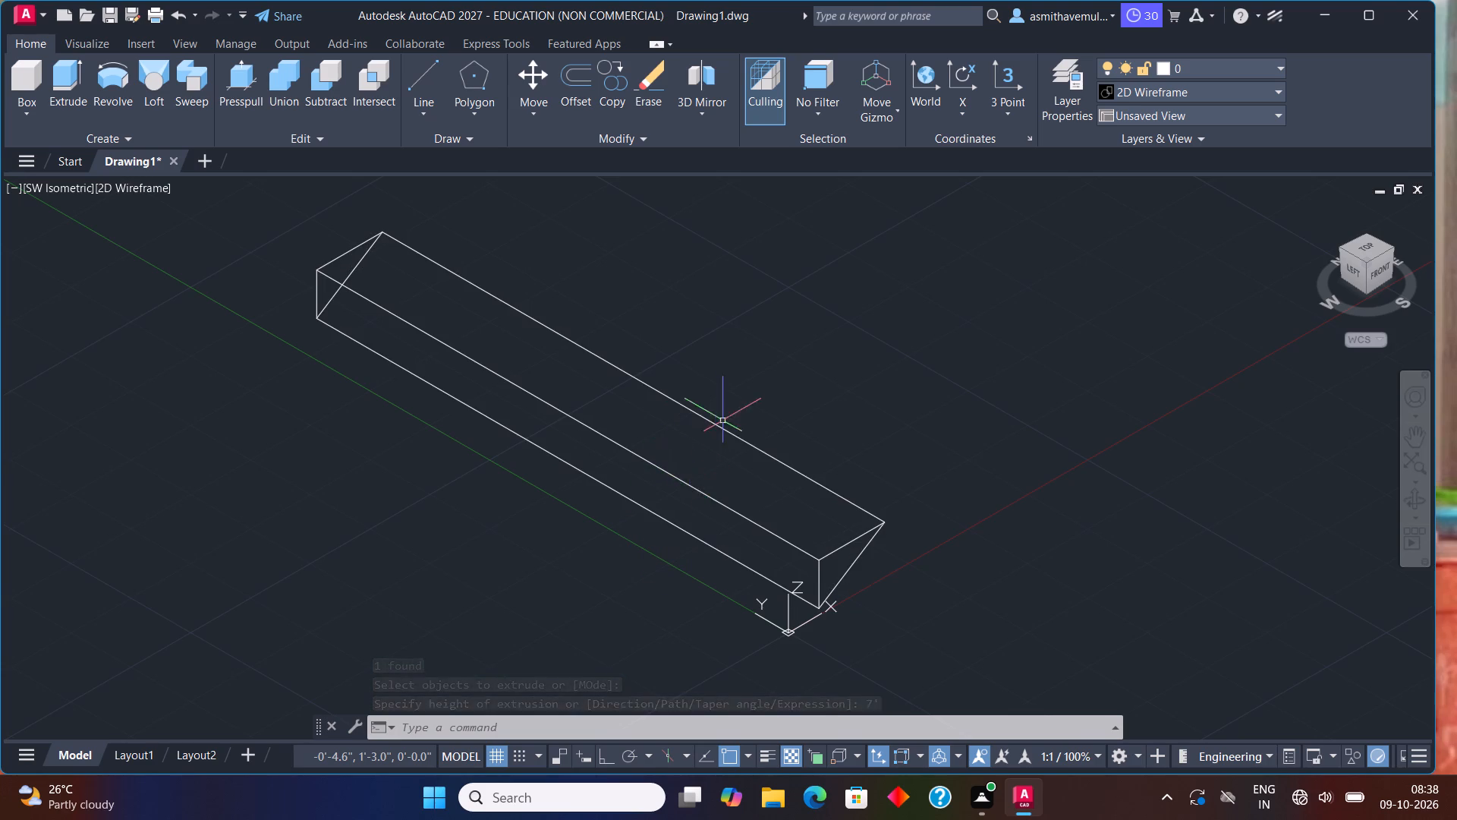
scroll(737, 472, down, 1)
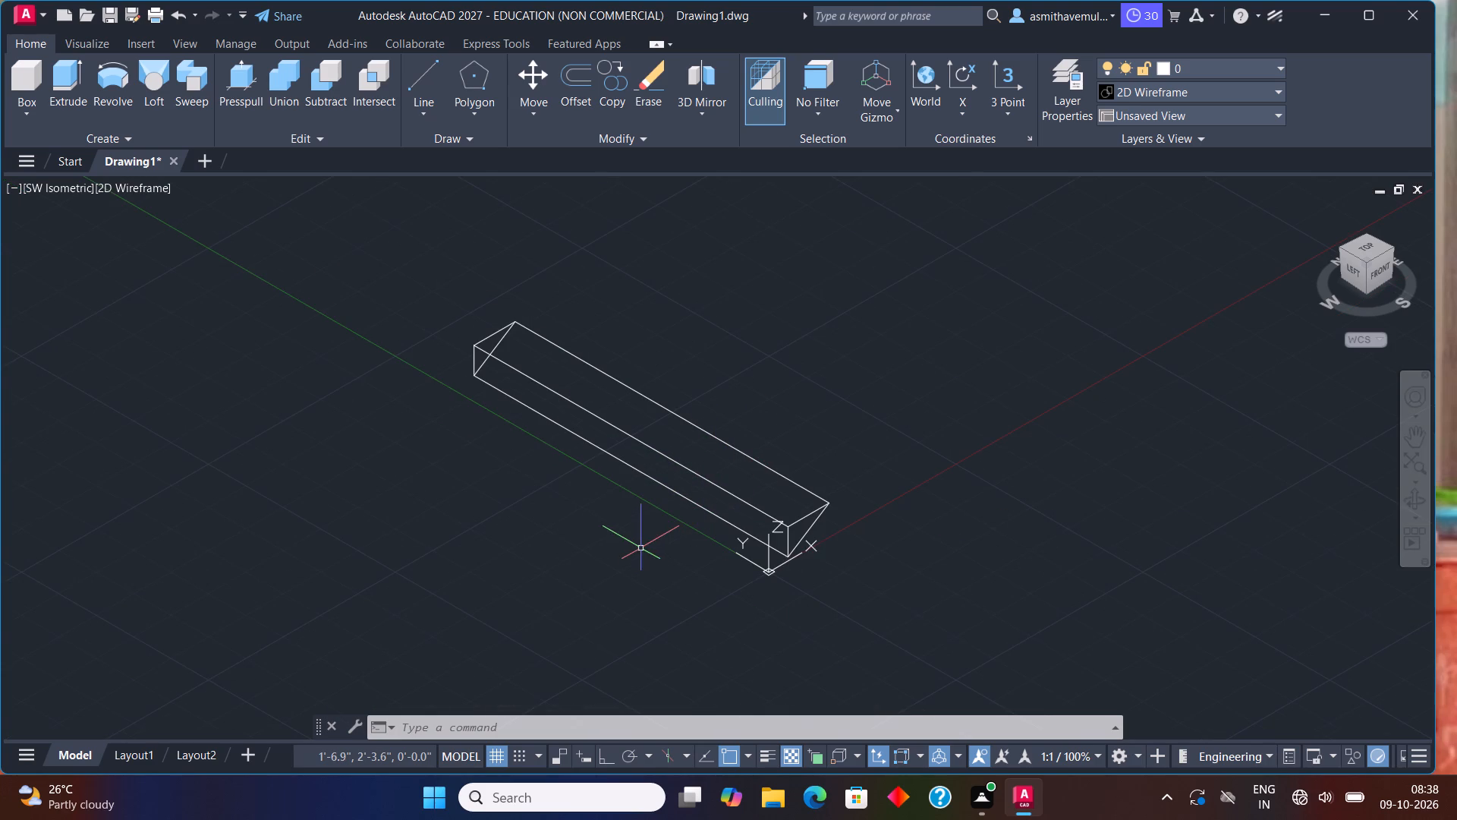
scroll(639, 527, up, 1)
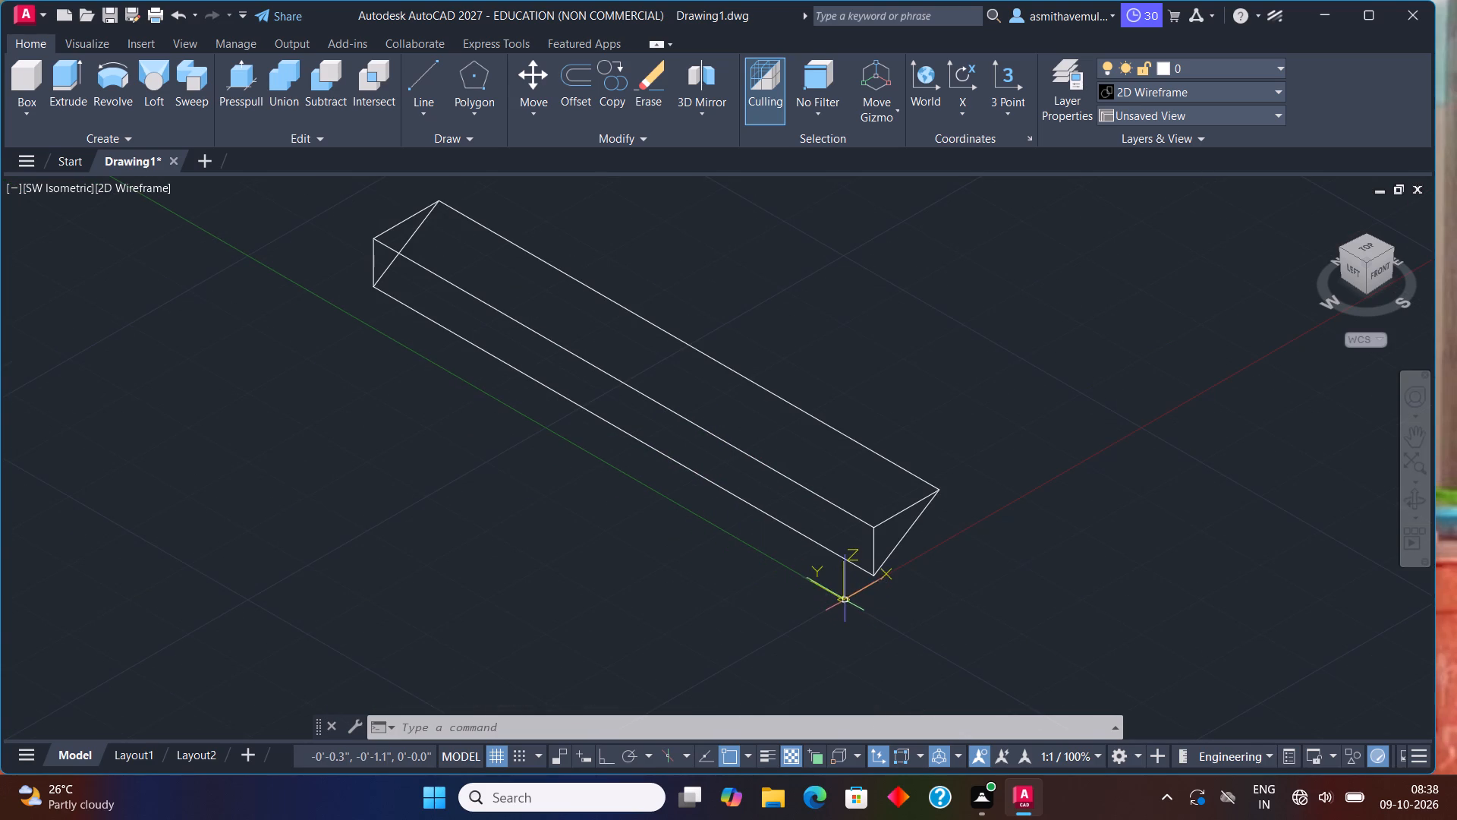
click(843, 598)
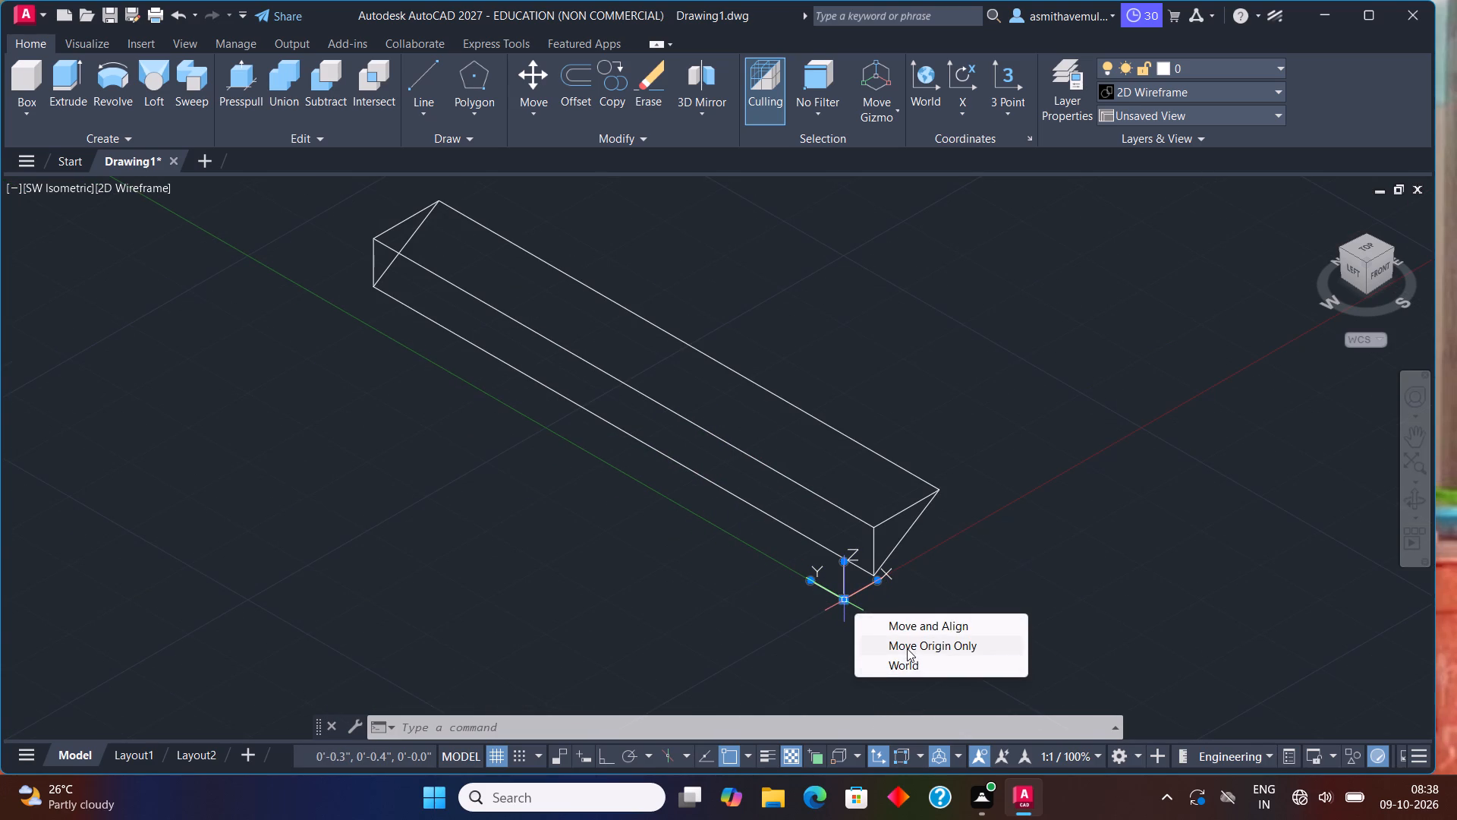
click(907, 648)
click(141, 704)
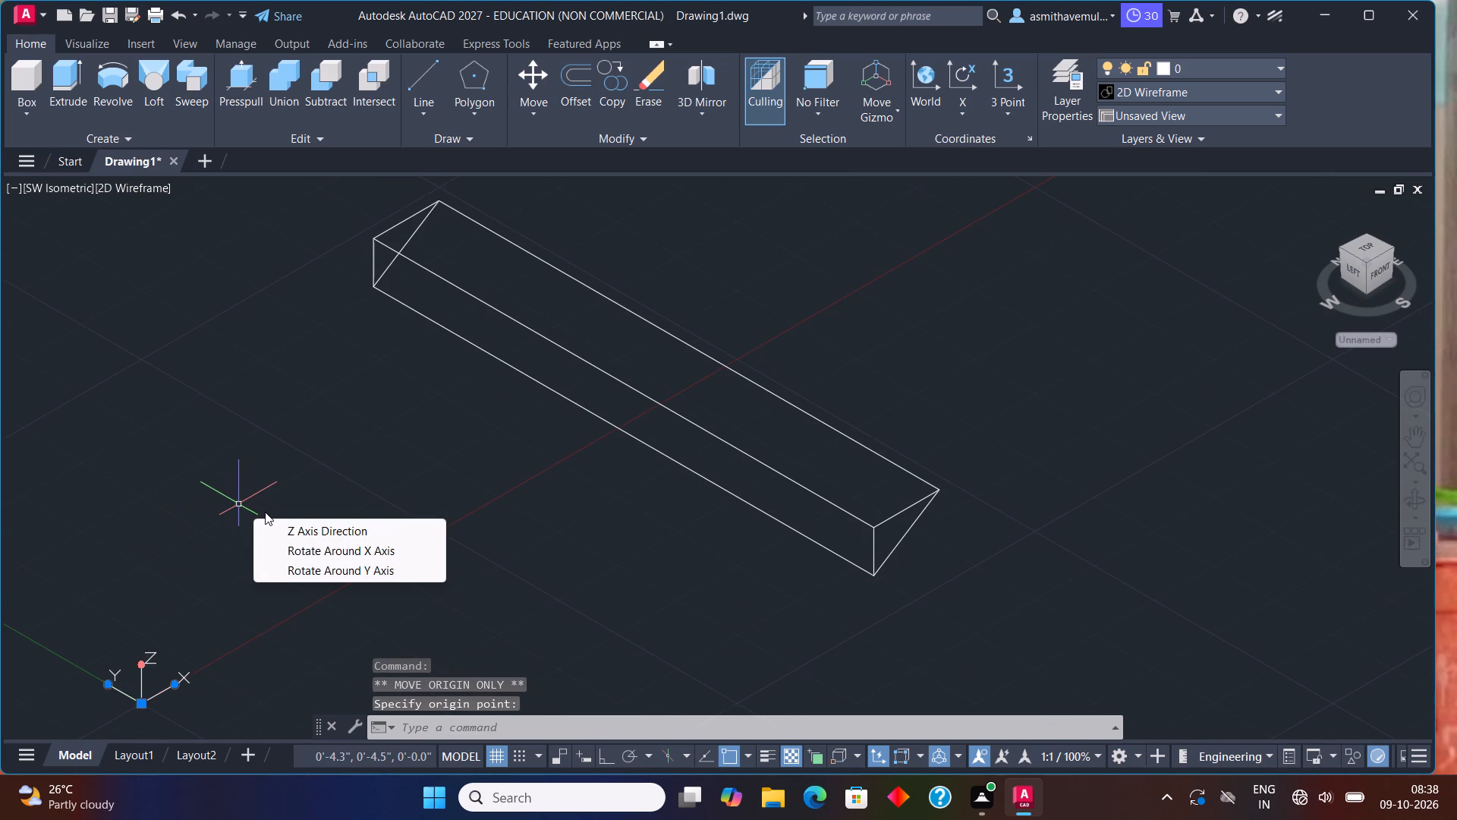
Examine the extruded triangular solid along its full length.
scroll(659, 319, down, 1)
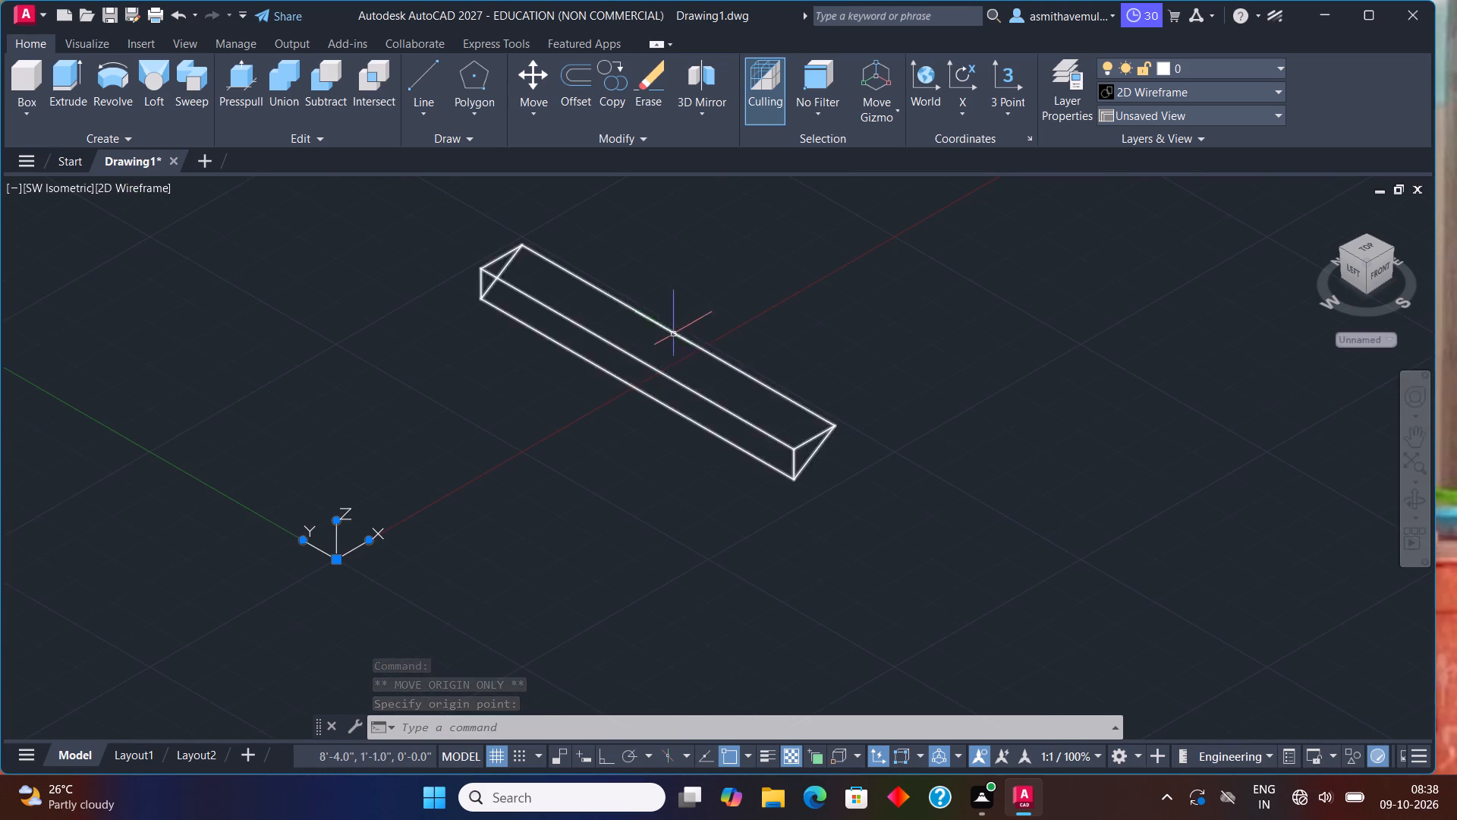
scroll(666, 345, up, 1)
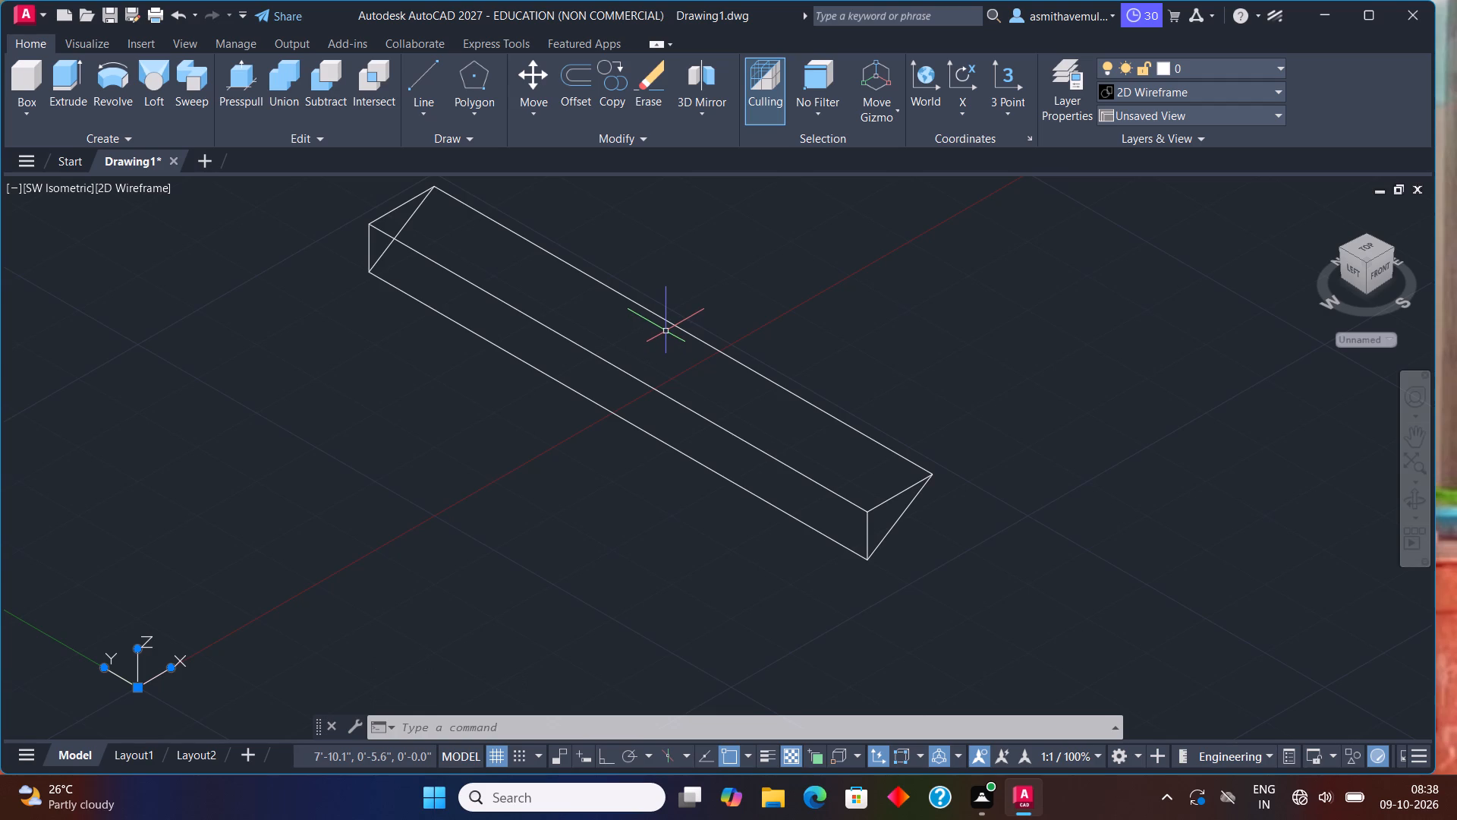
scroll(666, 327, down, 2)
middle_drag(650, 342, 647, 443)
scroll(647, 442, up, 2)
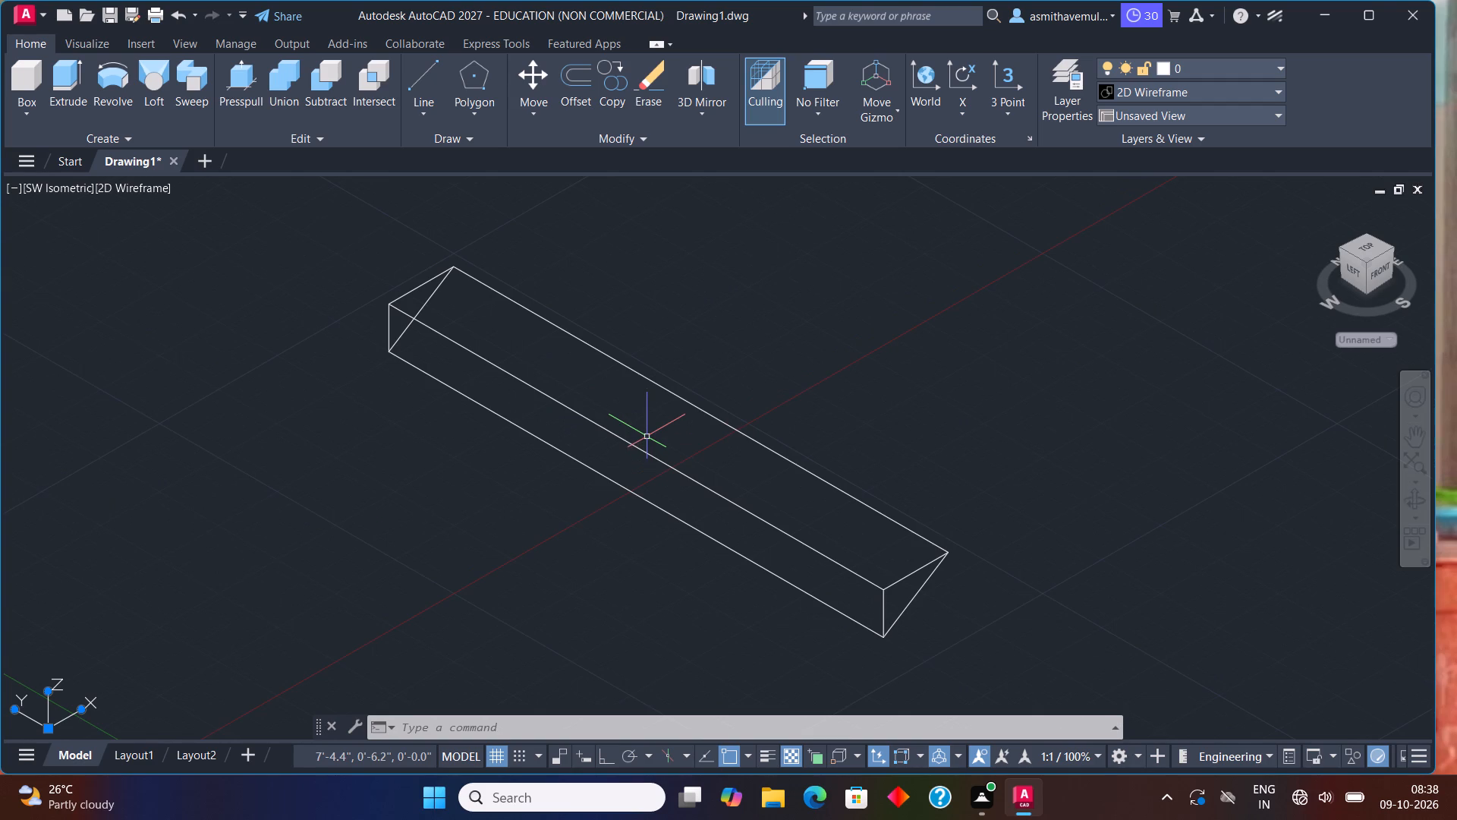
scroll(732, 487, up, 1)
scroll(732, 487, down, 1)
middle_click(732, 484)
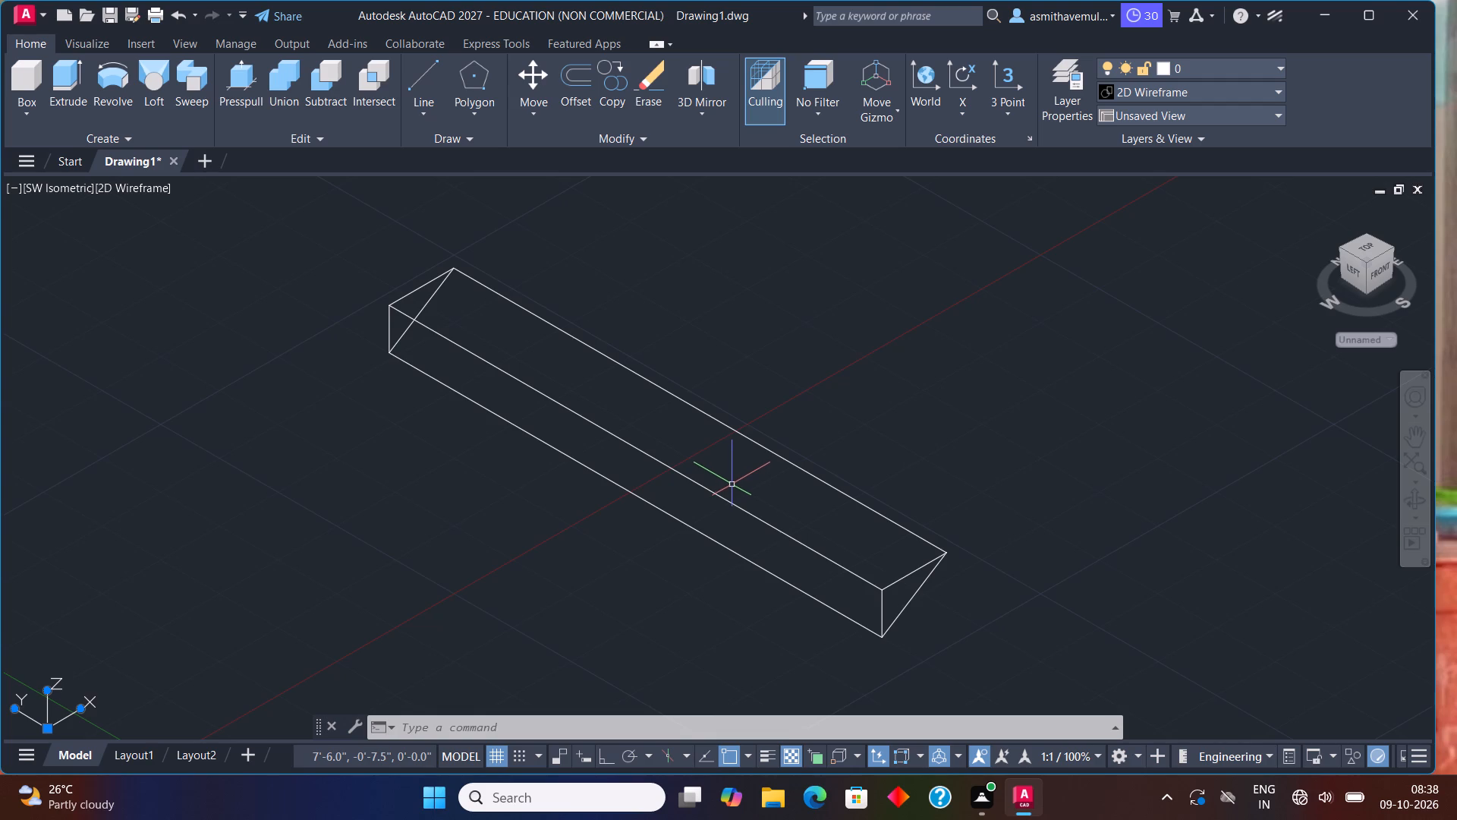
scroll(731, 487, down, 2)
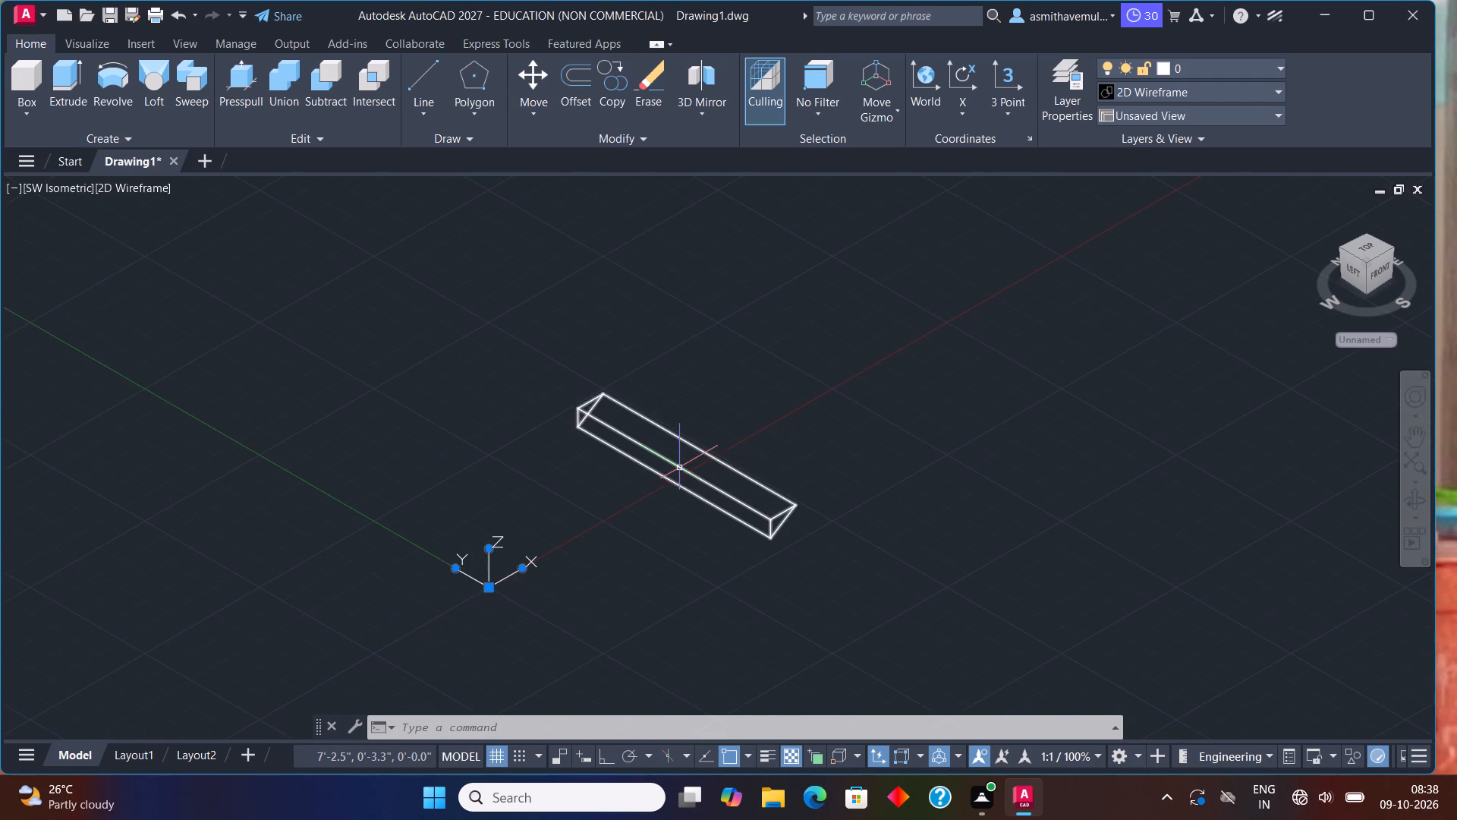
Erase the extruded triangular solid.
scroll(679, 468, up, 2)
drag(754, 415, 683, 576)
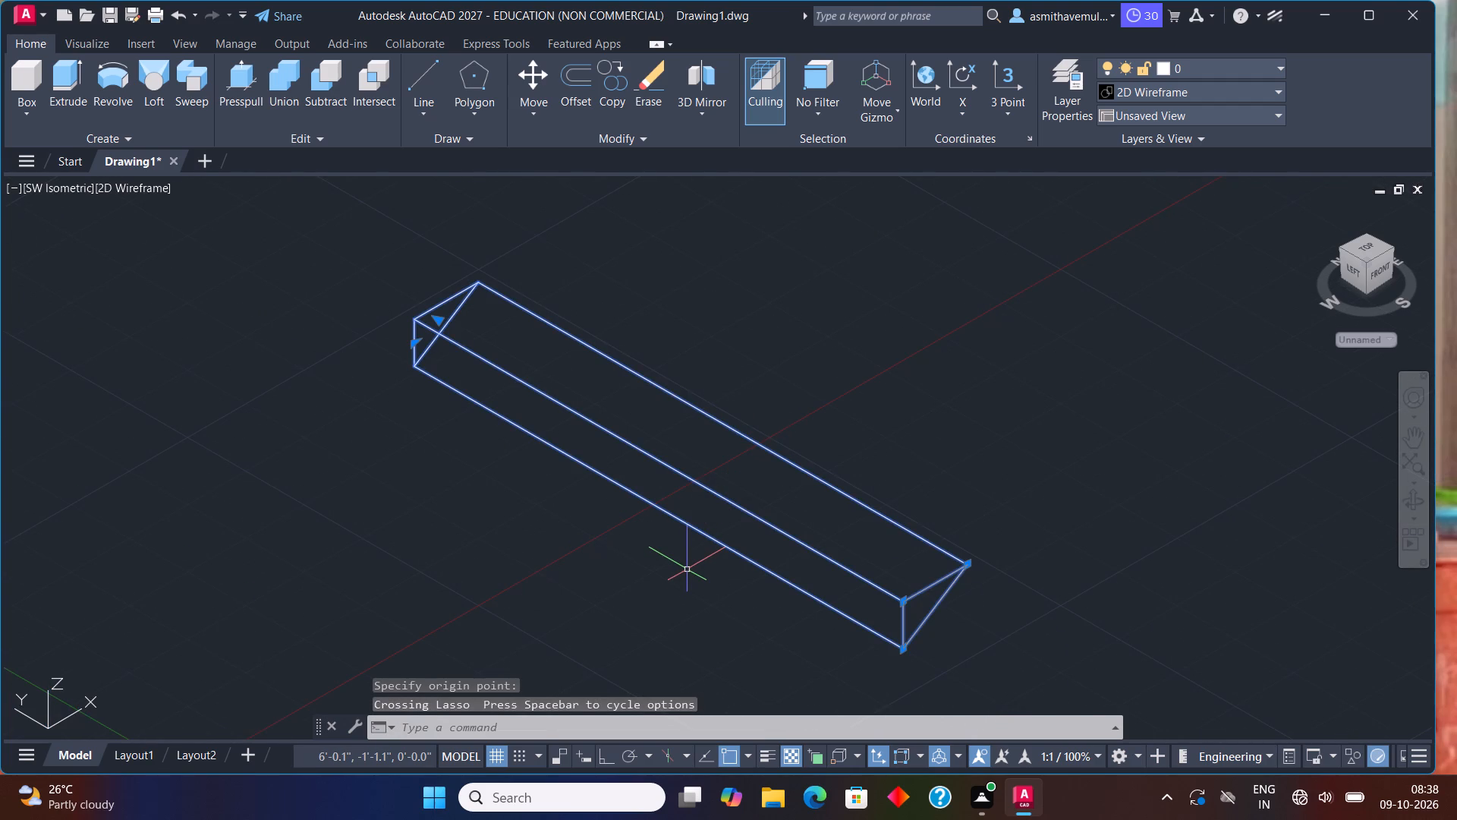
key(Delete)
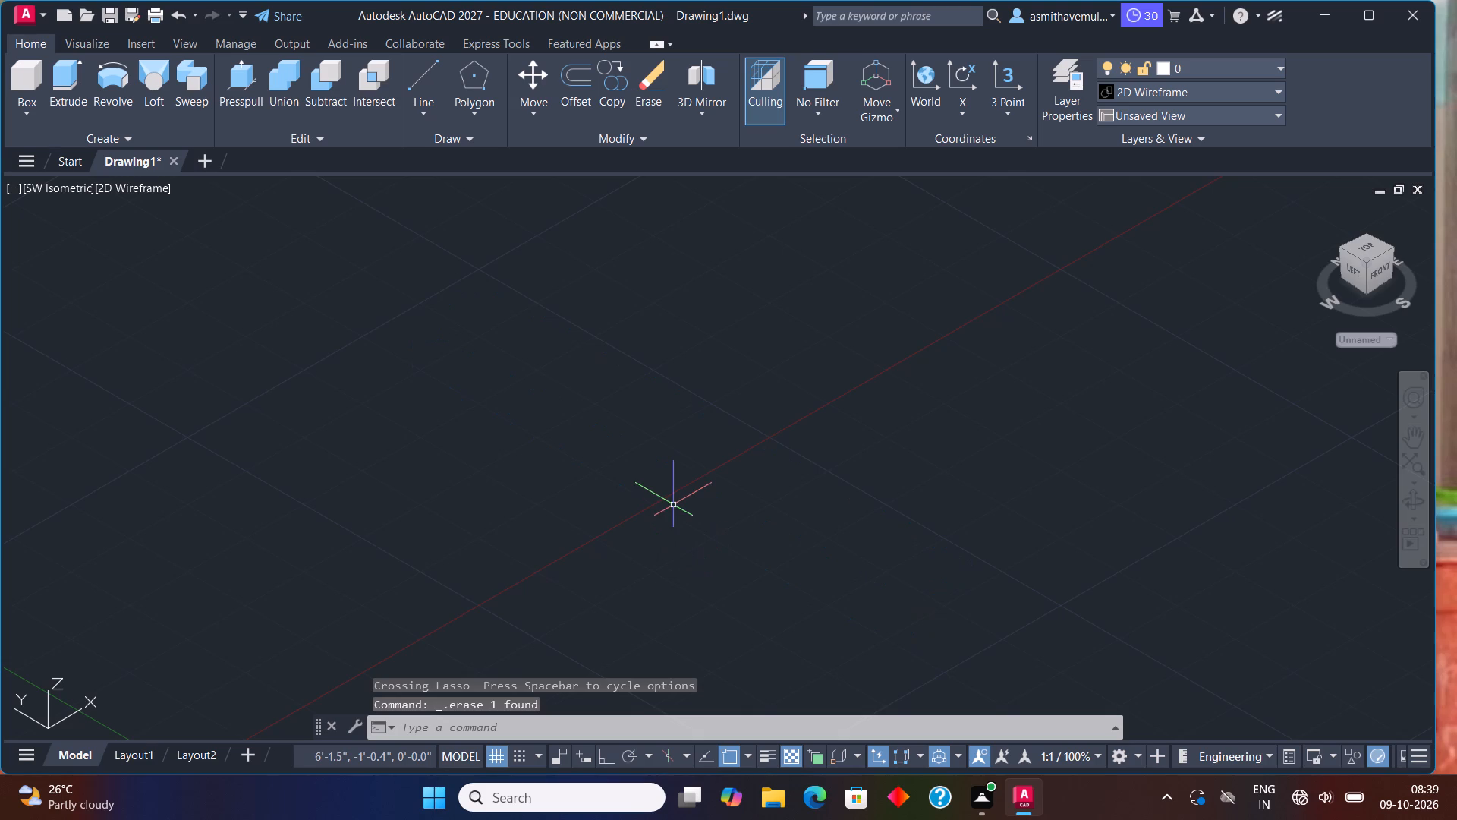
Draw a closed upright triangle with a 7" line up Z, an 11" line along X and a closing diagonal.
key(l)
key(Return)
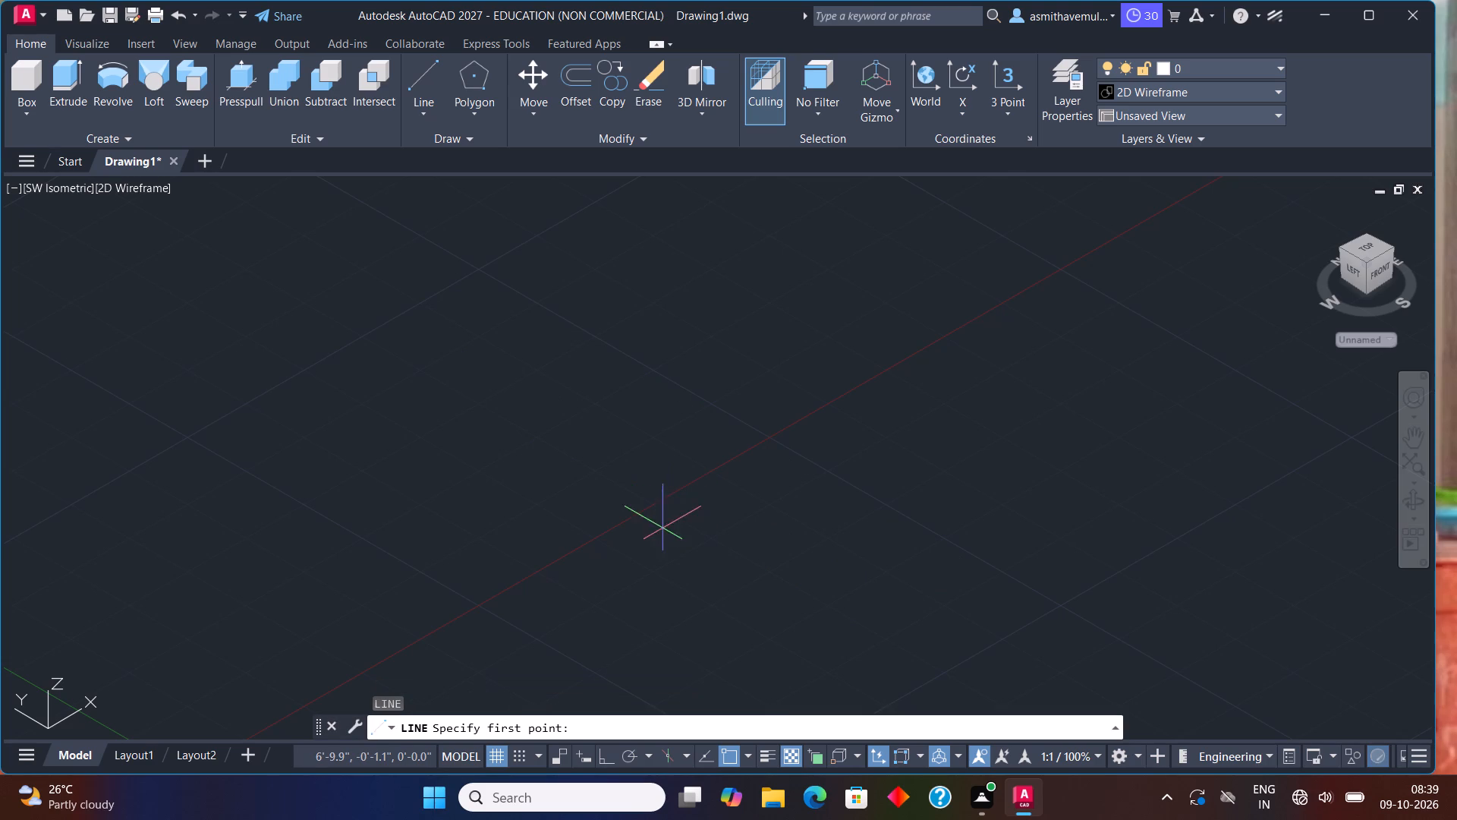
click(660, 536)
key(F8)
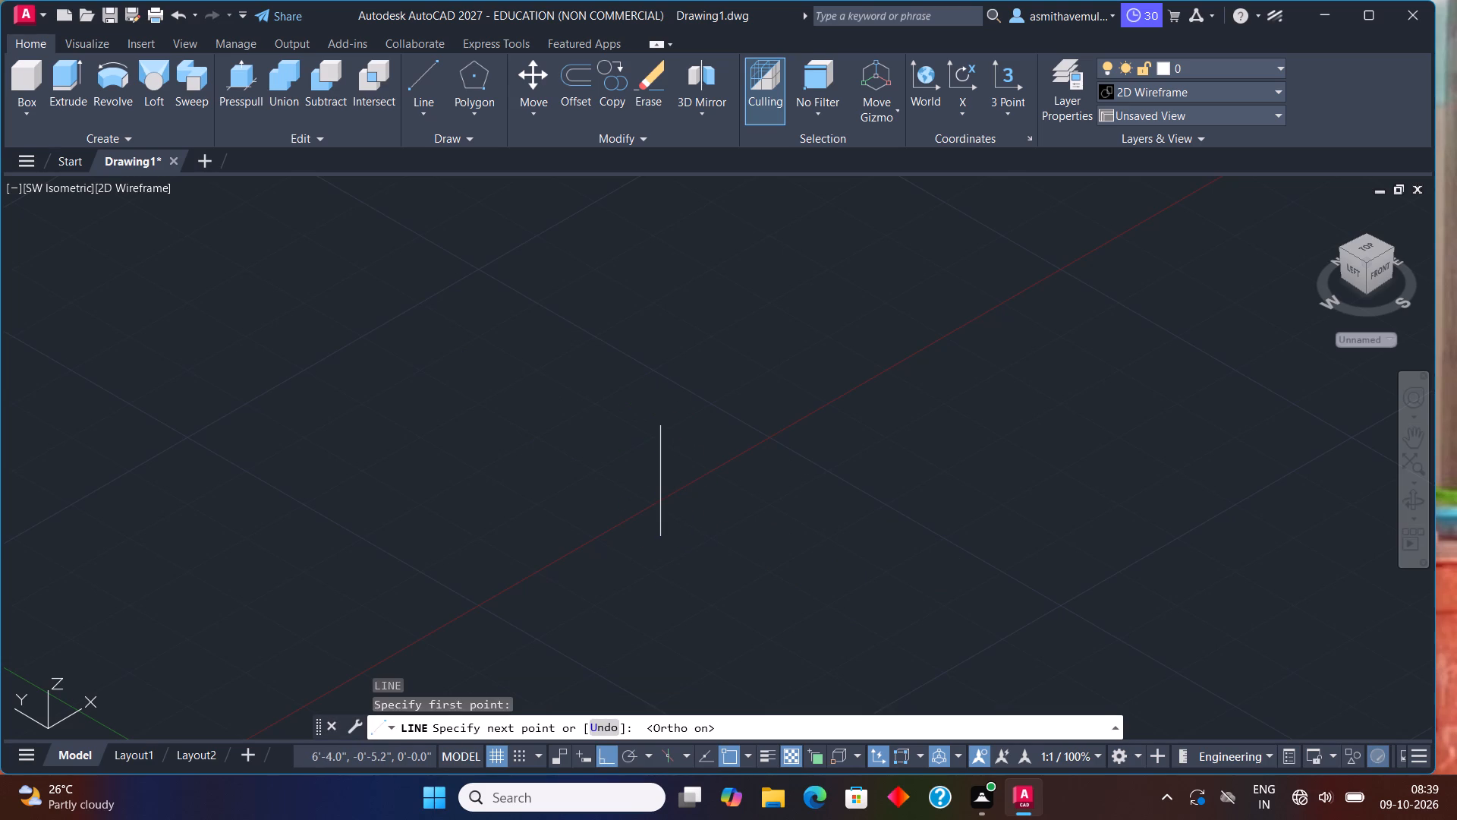
text(7")
key(Return)
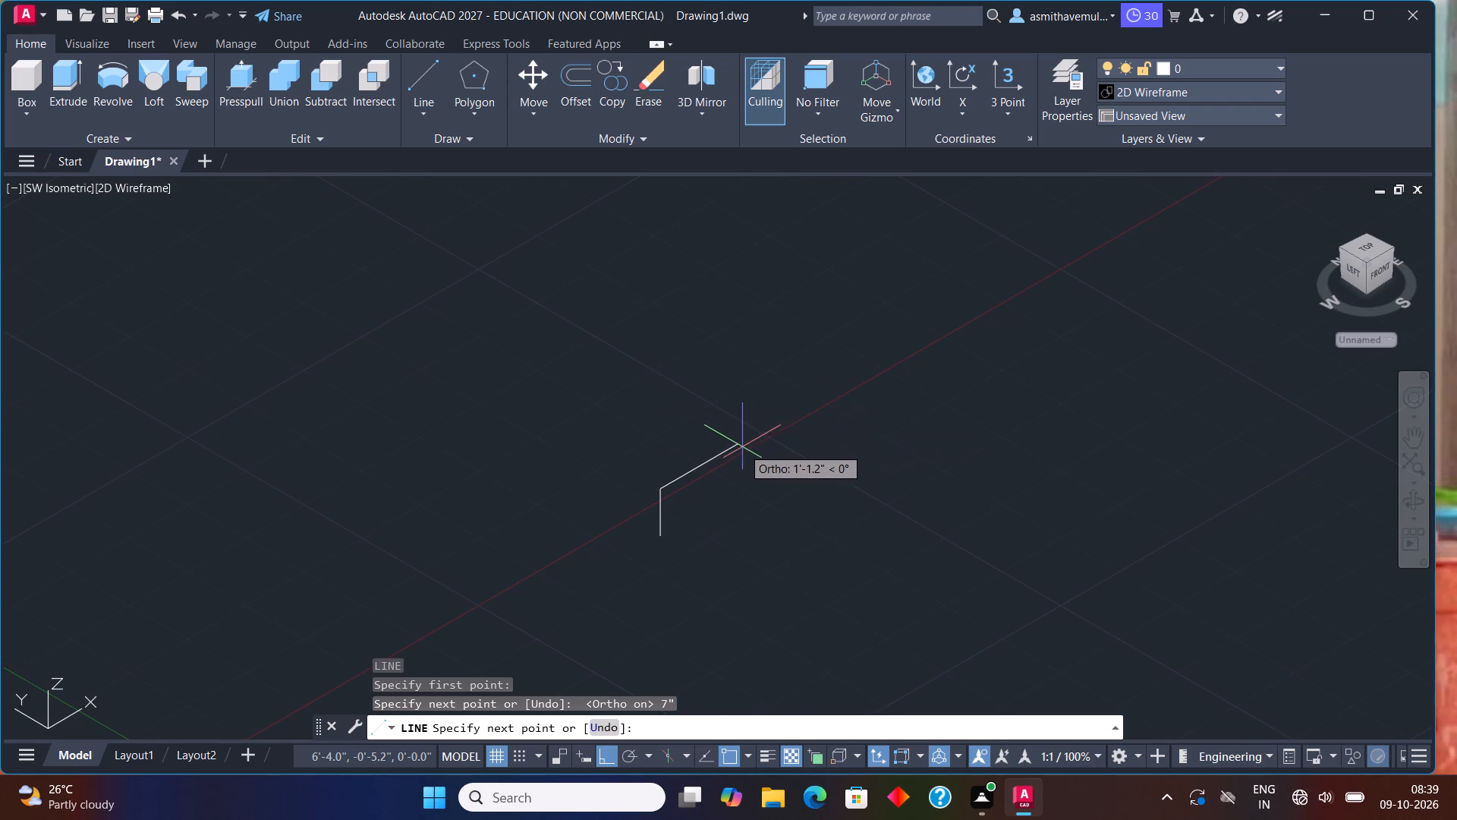
scroll(742, 447, up, 1)
text(11)
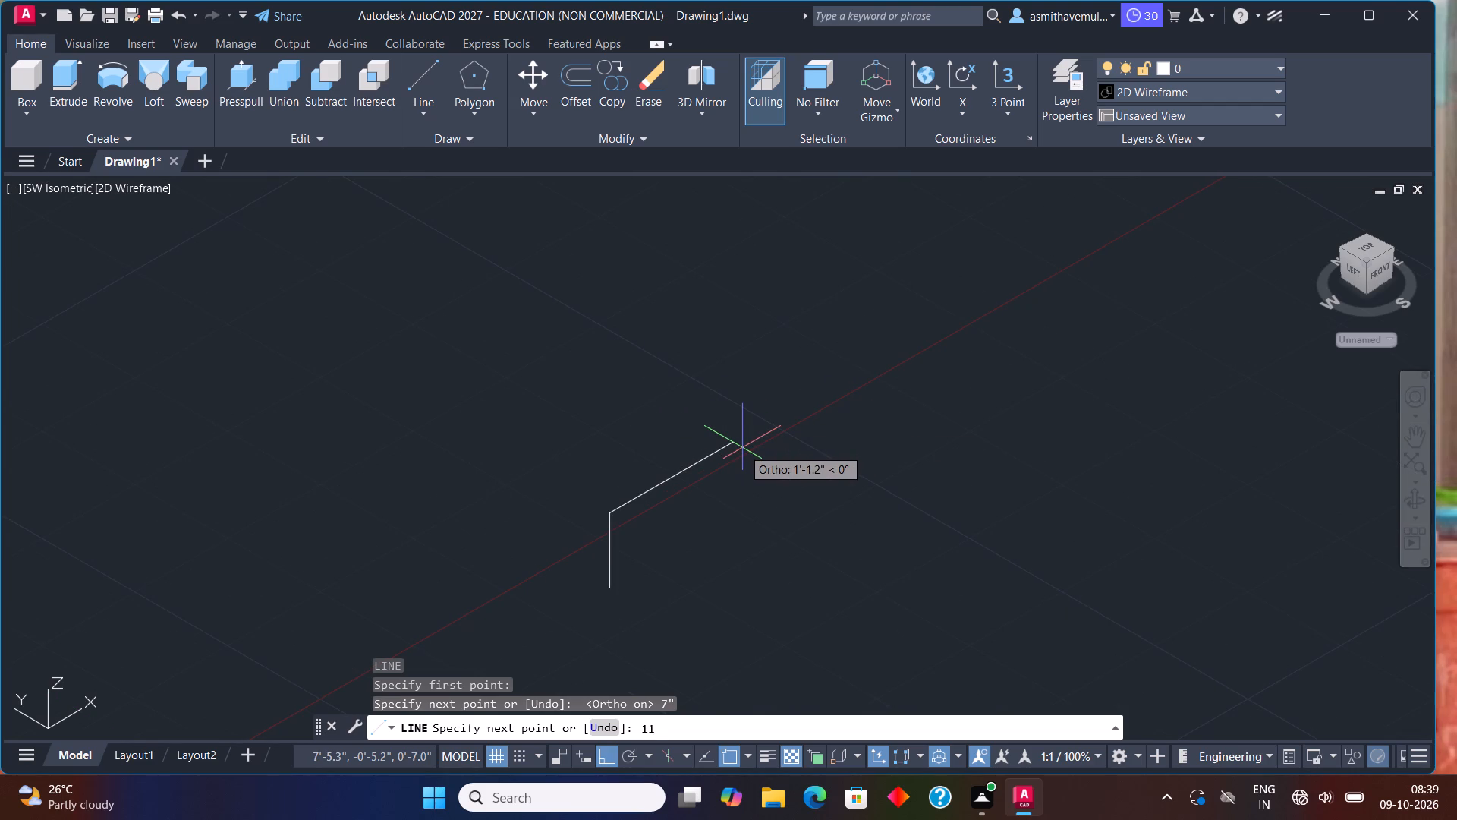
key(shift+quotedbl)
key(Return)
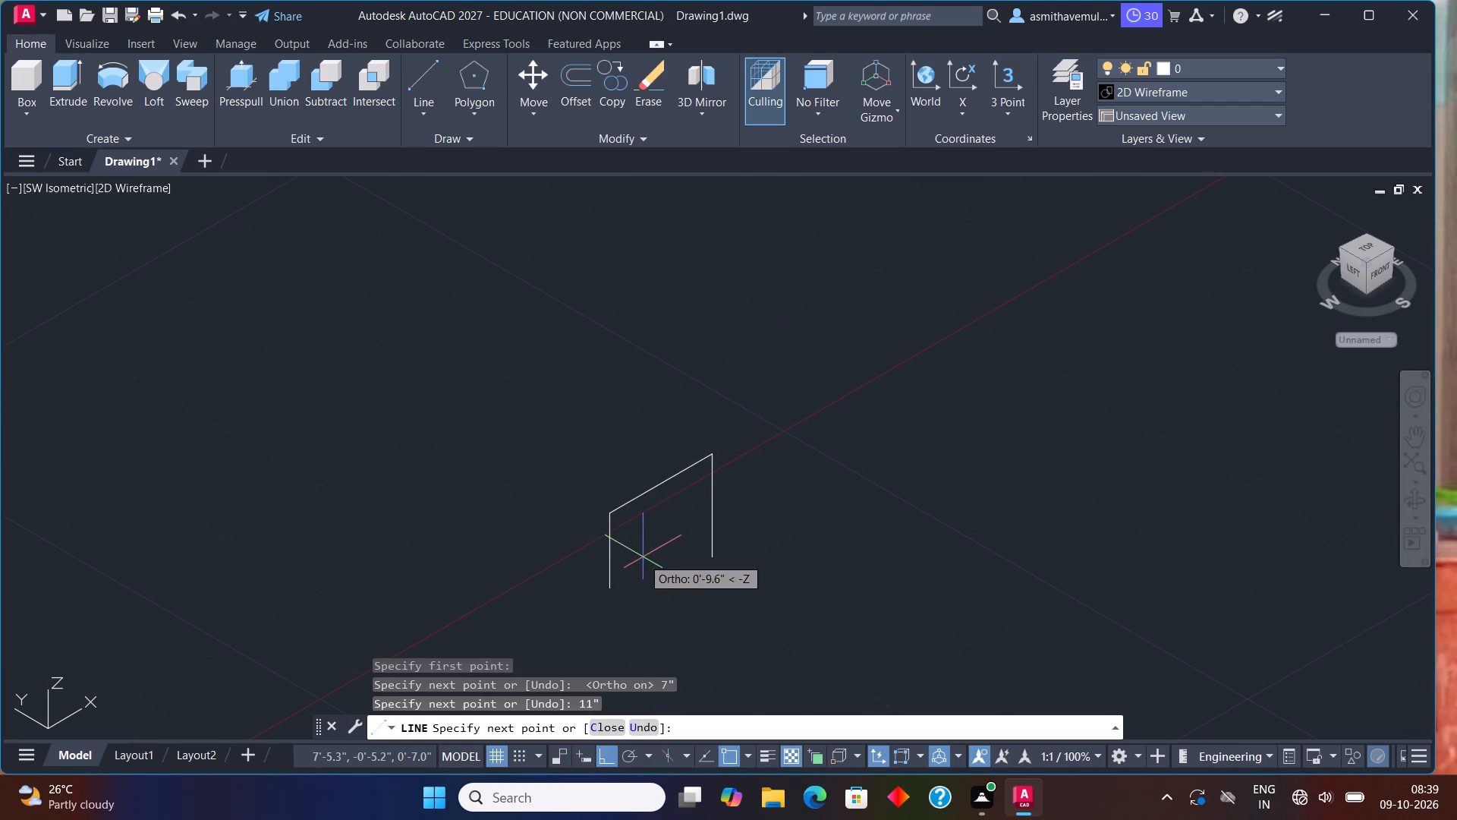
key(F8)
scroll(610, 598, up, 1)
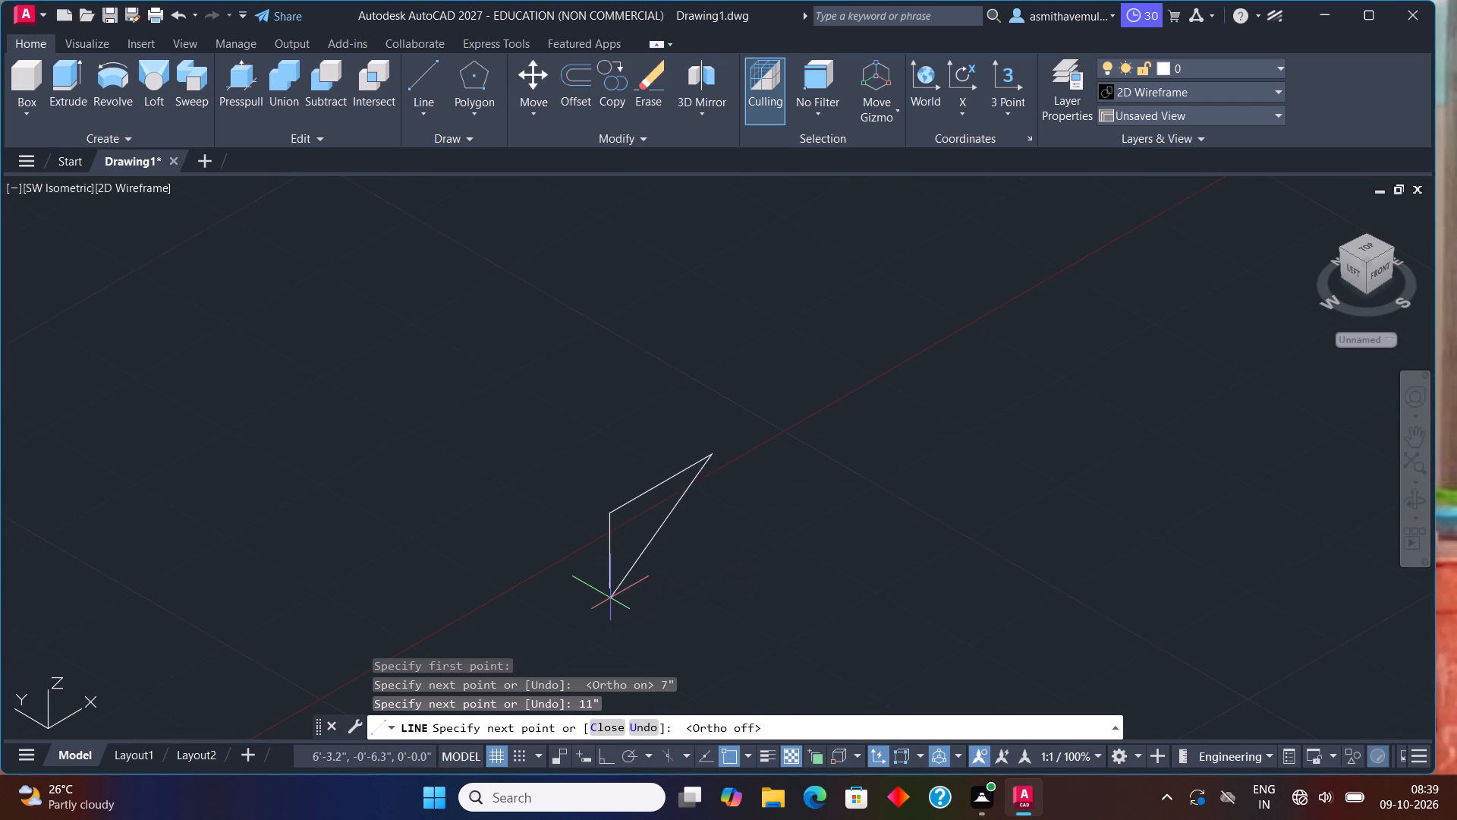
scroll(610, 598, up, 1)
click(602, 574)
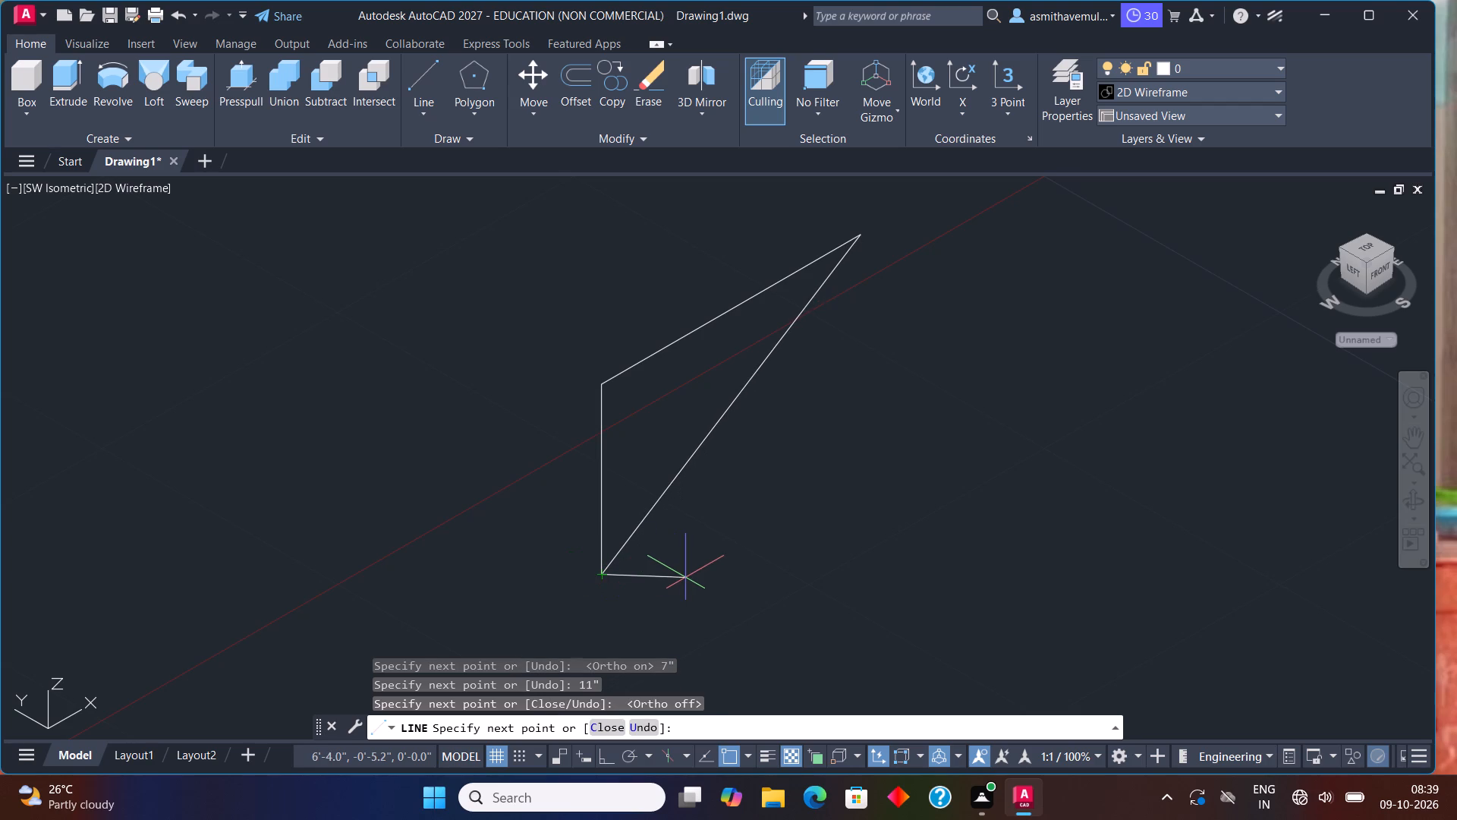
key(Escape)
Join the three lines of the new triangle into a single closed polyline.
drag(775, 420, 680, 484)
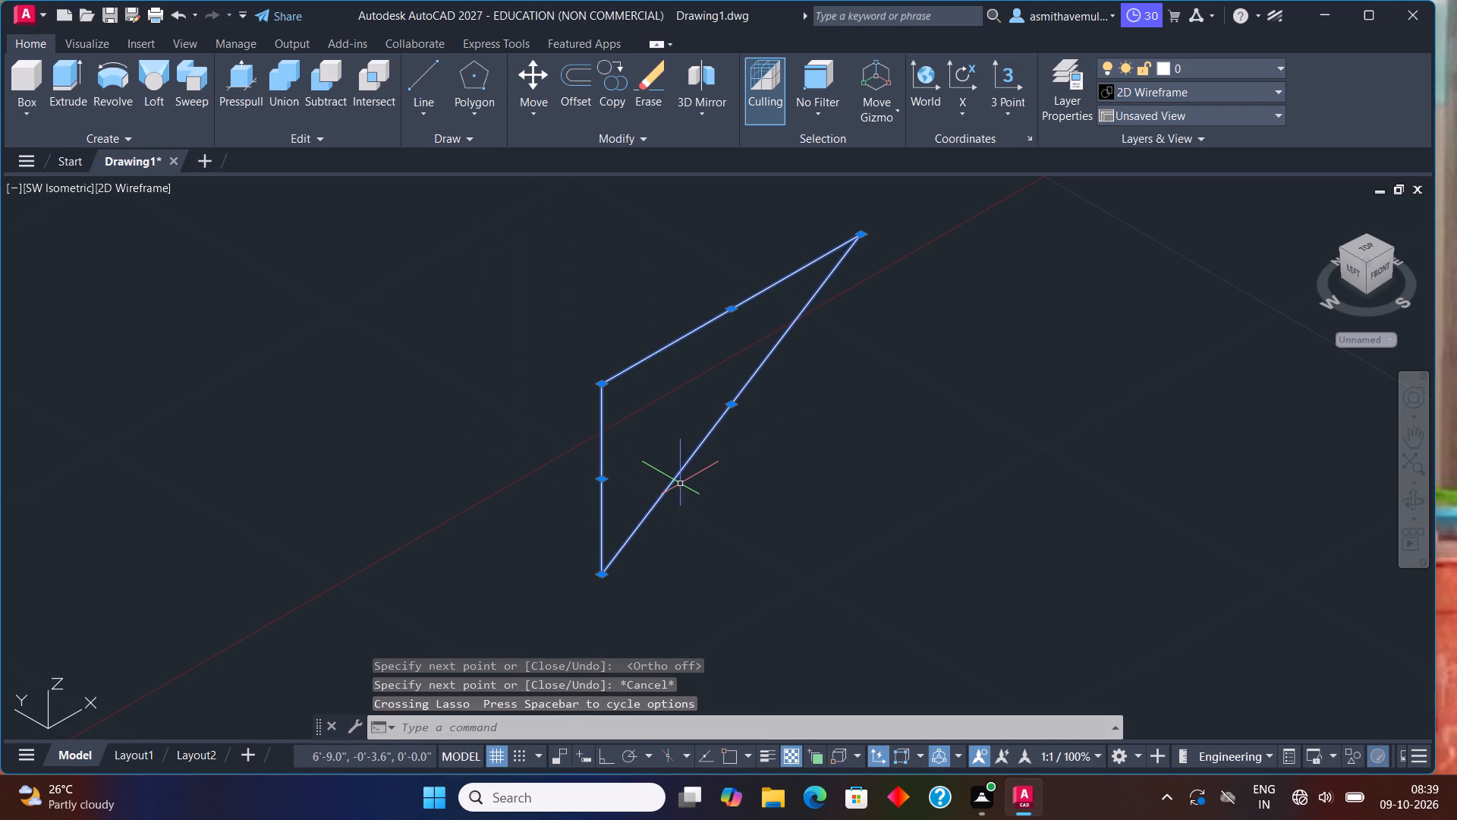
key(j)
key(Return)
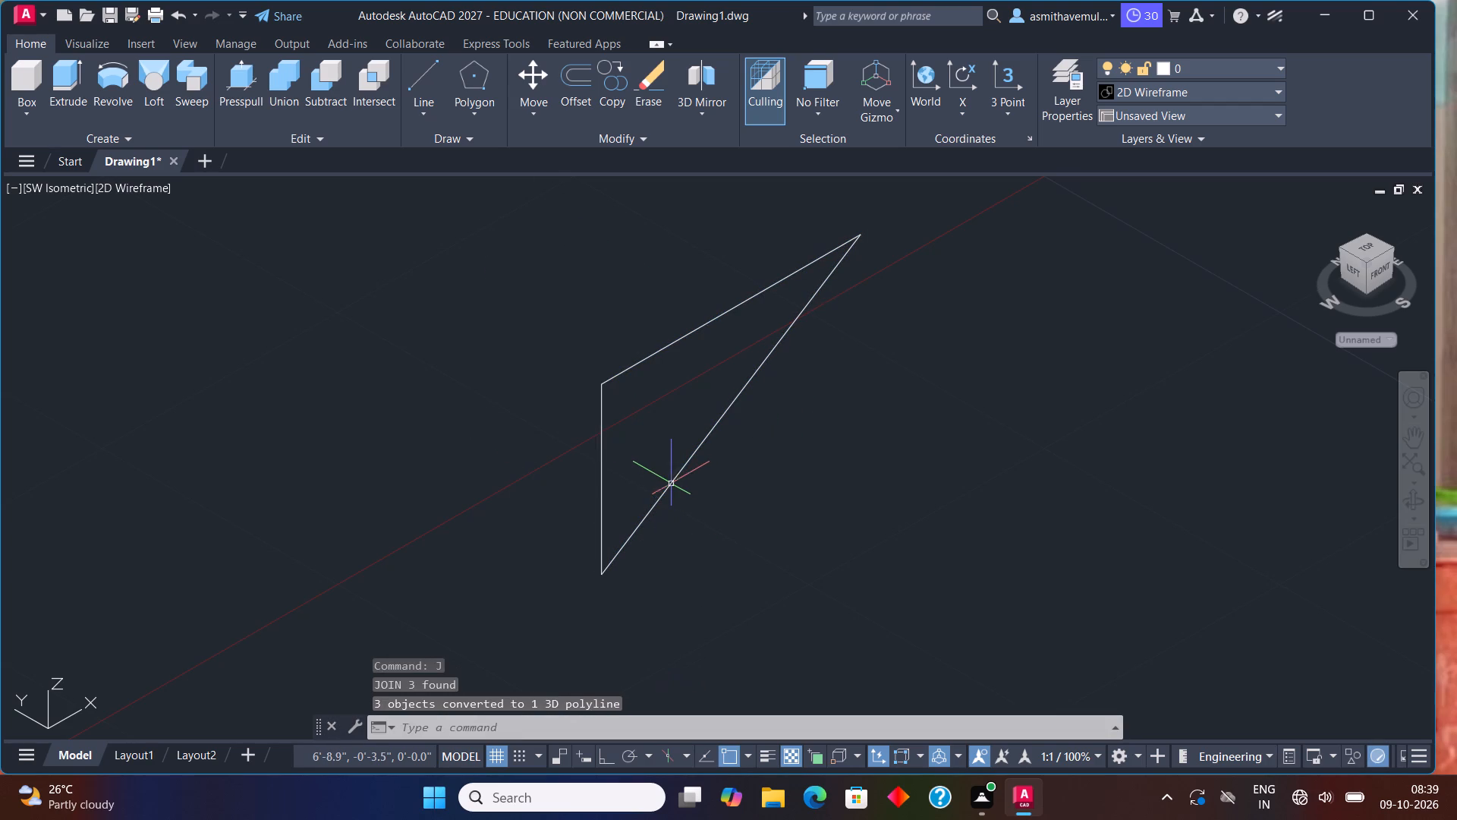
Extrude the closed triangular polyline to a height of 3'.
drag(815, 488, 560, 472)
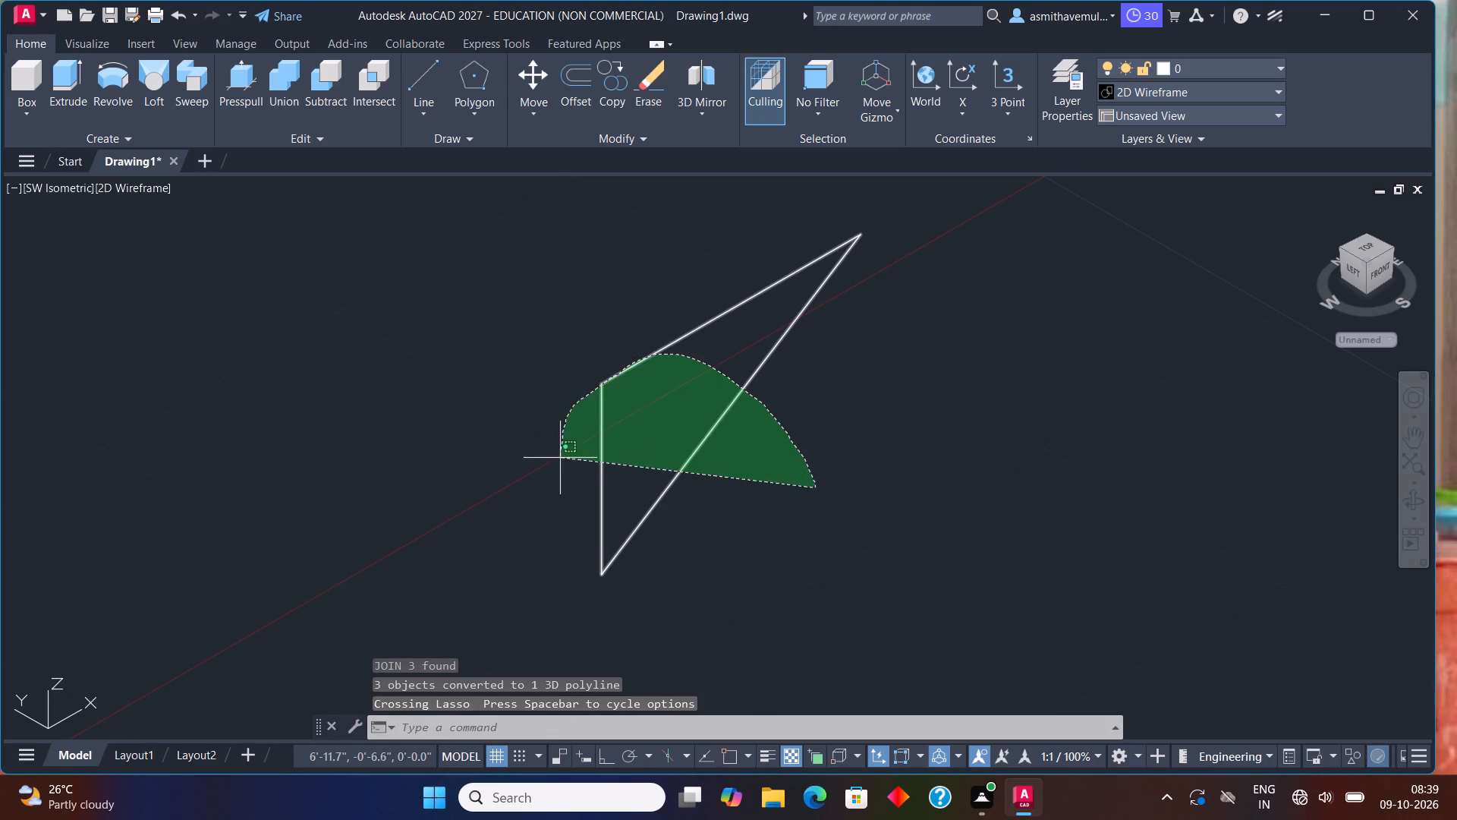
drag(560, 472, 560, 475)
text(EXTRUDE)
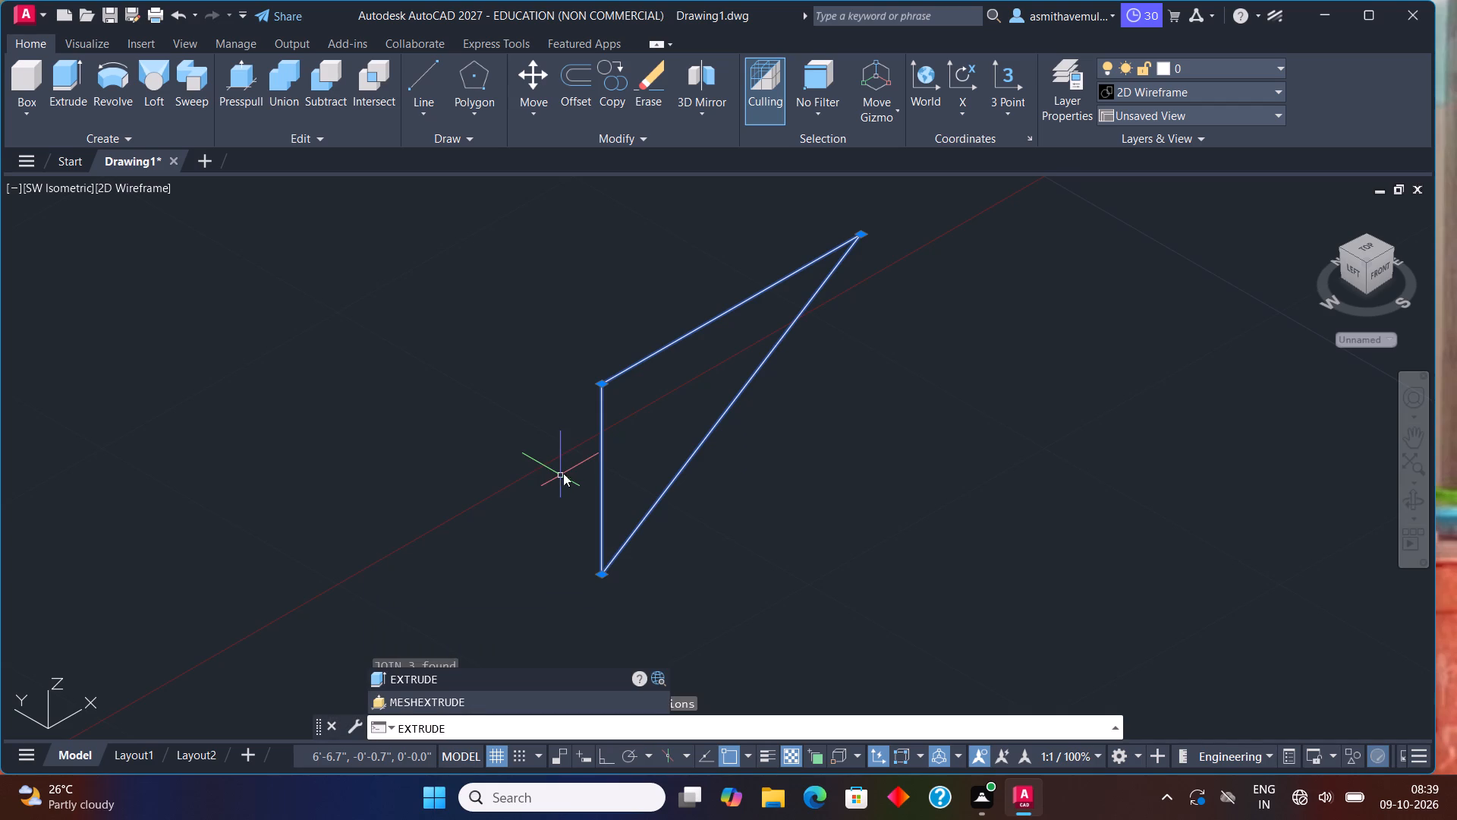
key(Return)
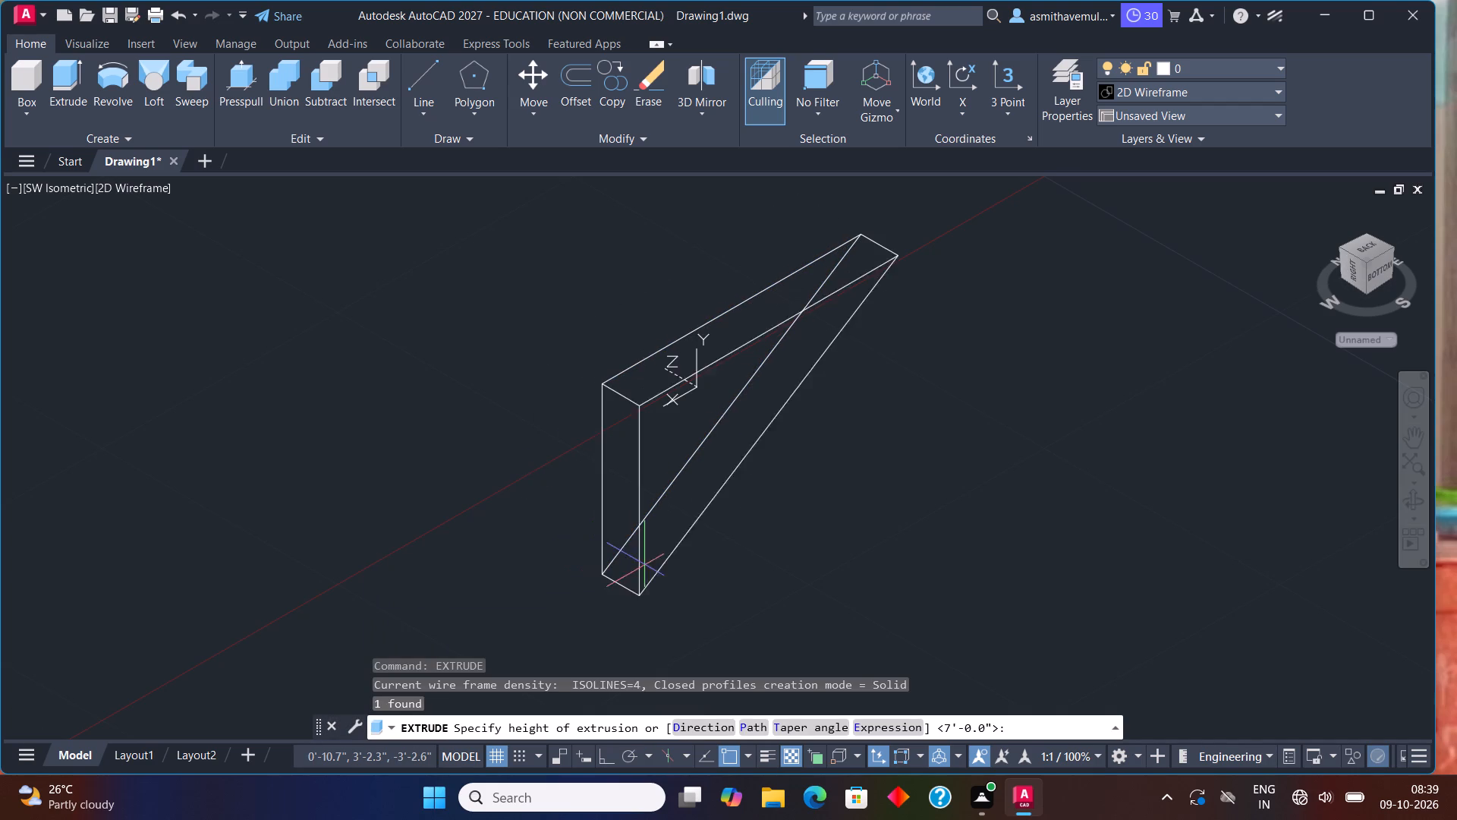
scroll(873, 639, down, 1)
middle_drag(885, 623, 568, 541)
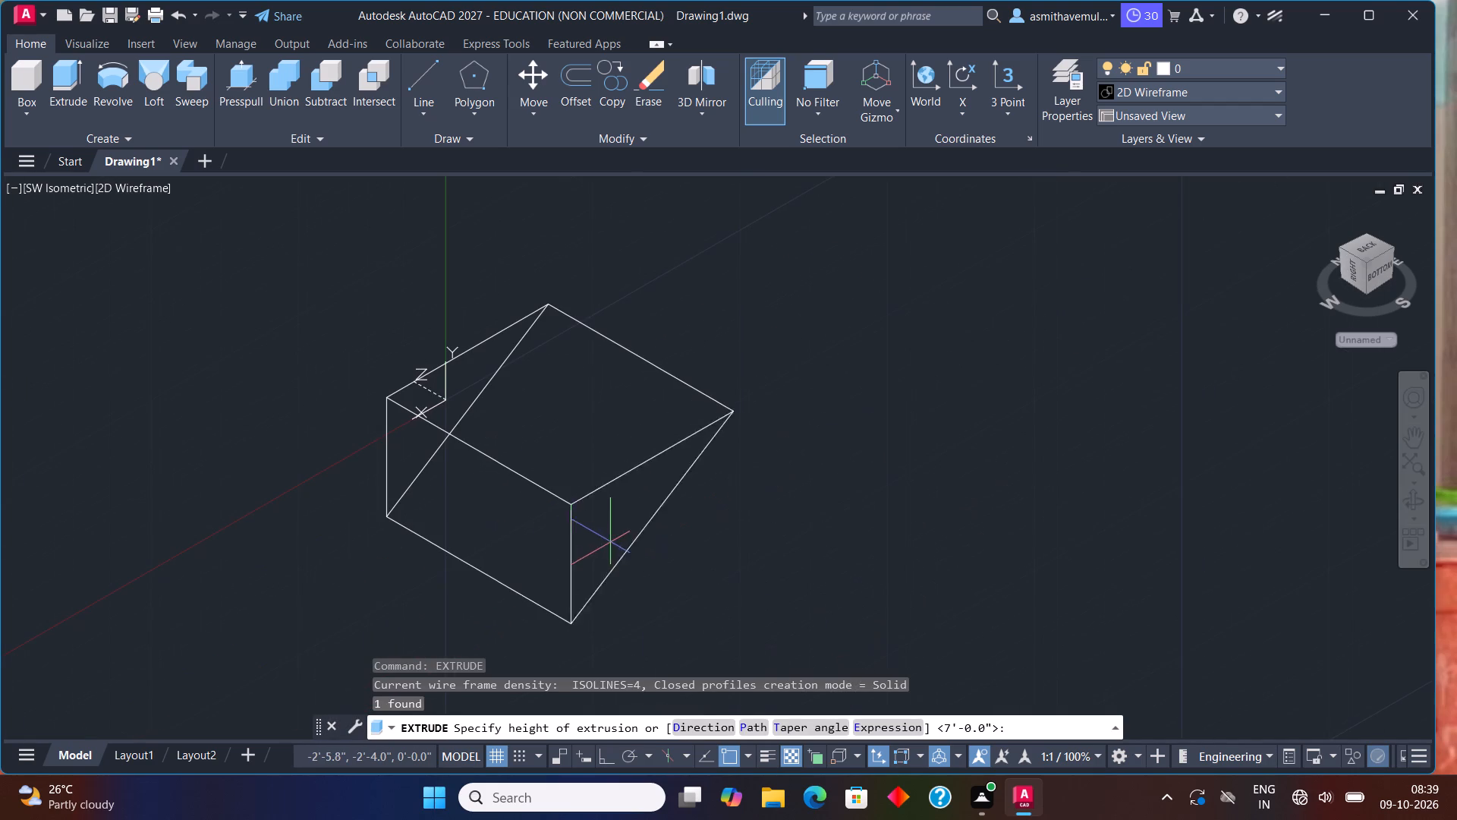
key(3)
key(apostrophe)
key(Return)
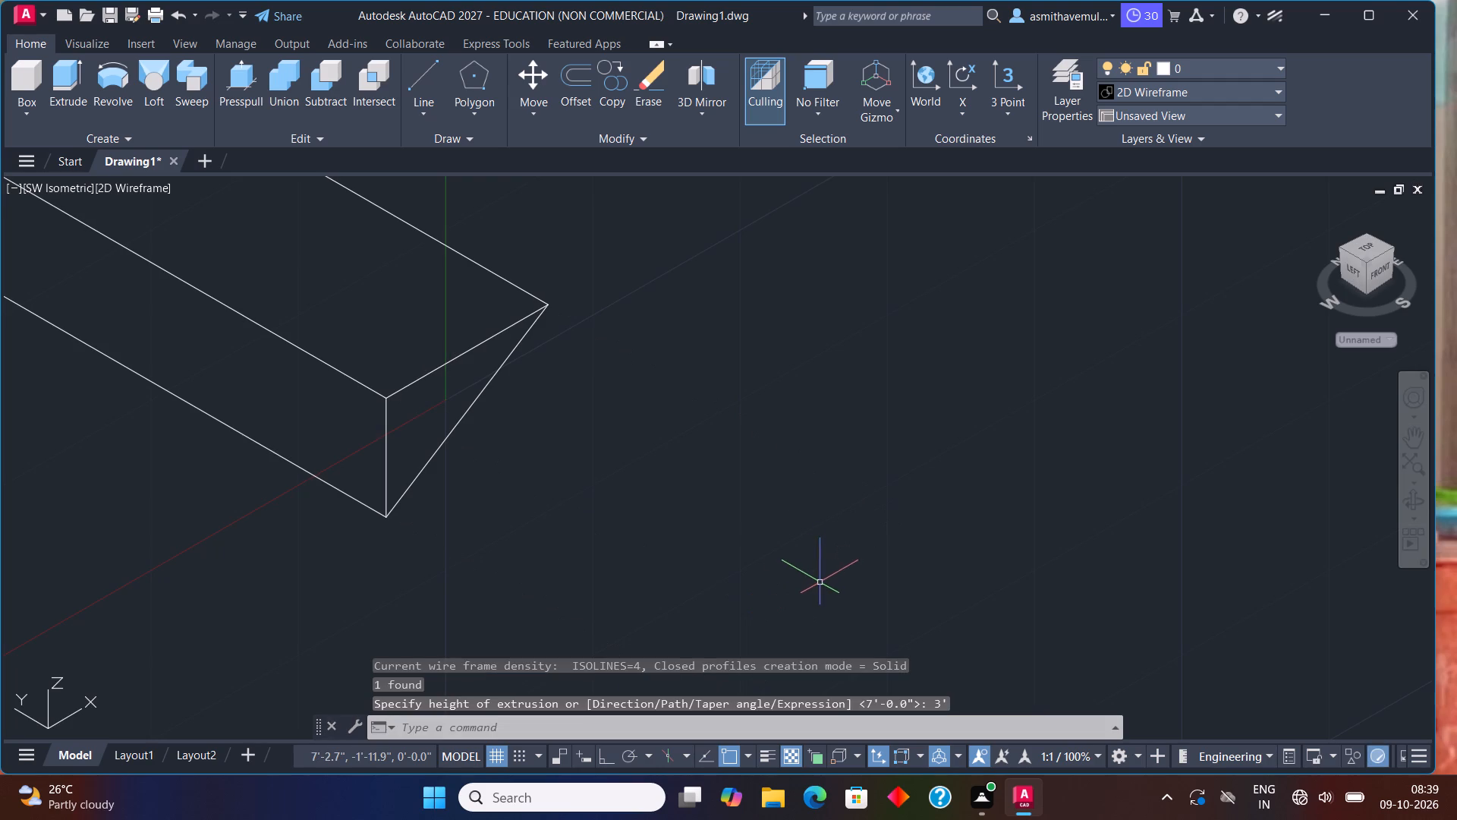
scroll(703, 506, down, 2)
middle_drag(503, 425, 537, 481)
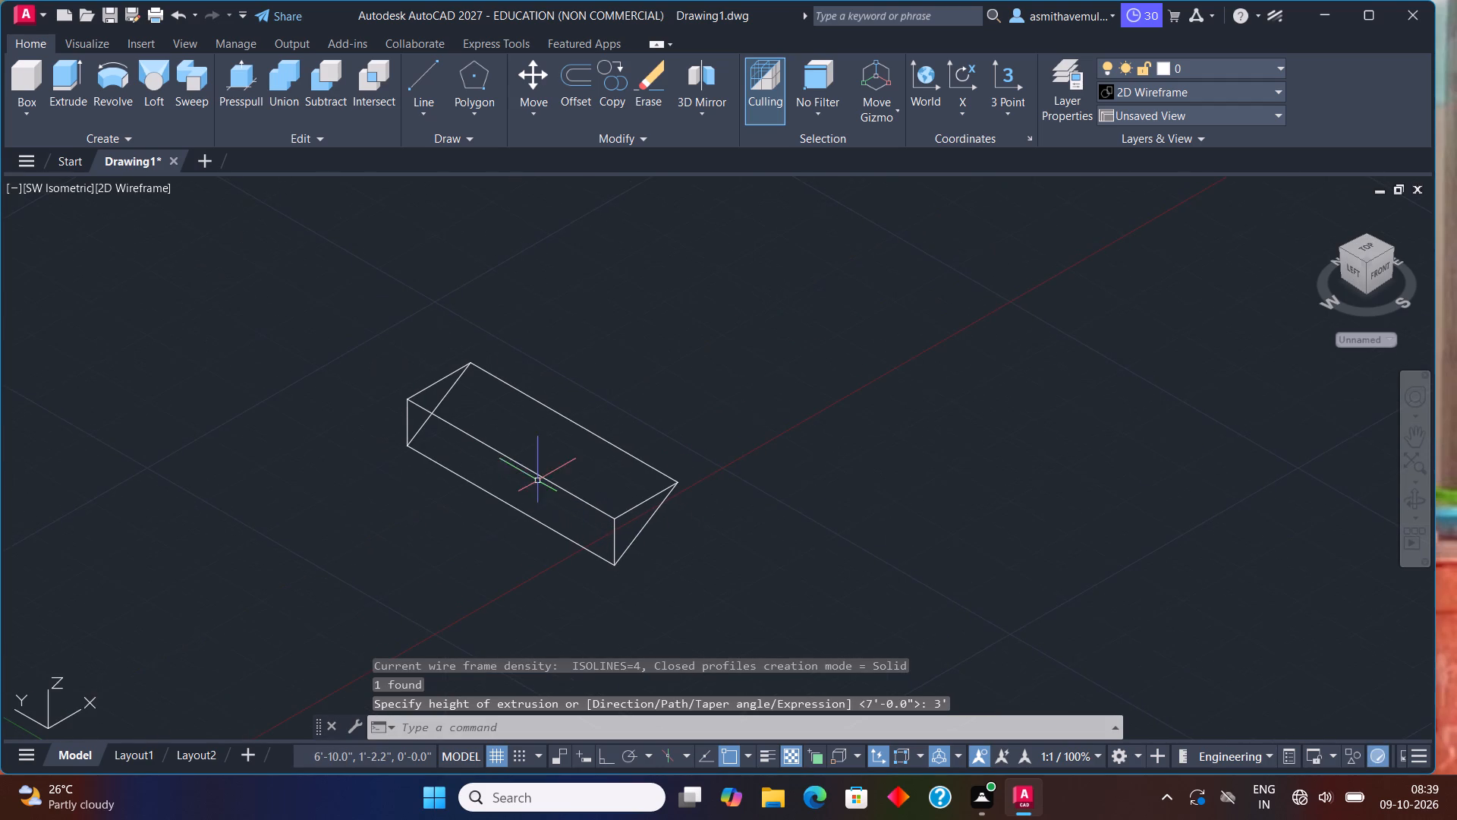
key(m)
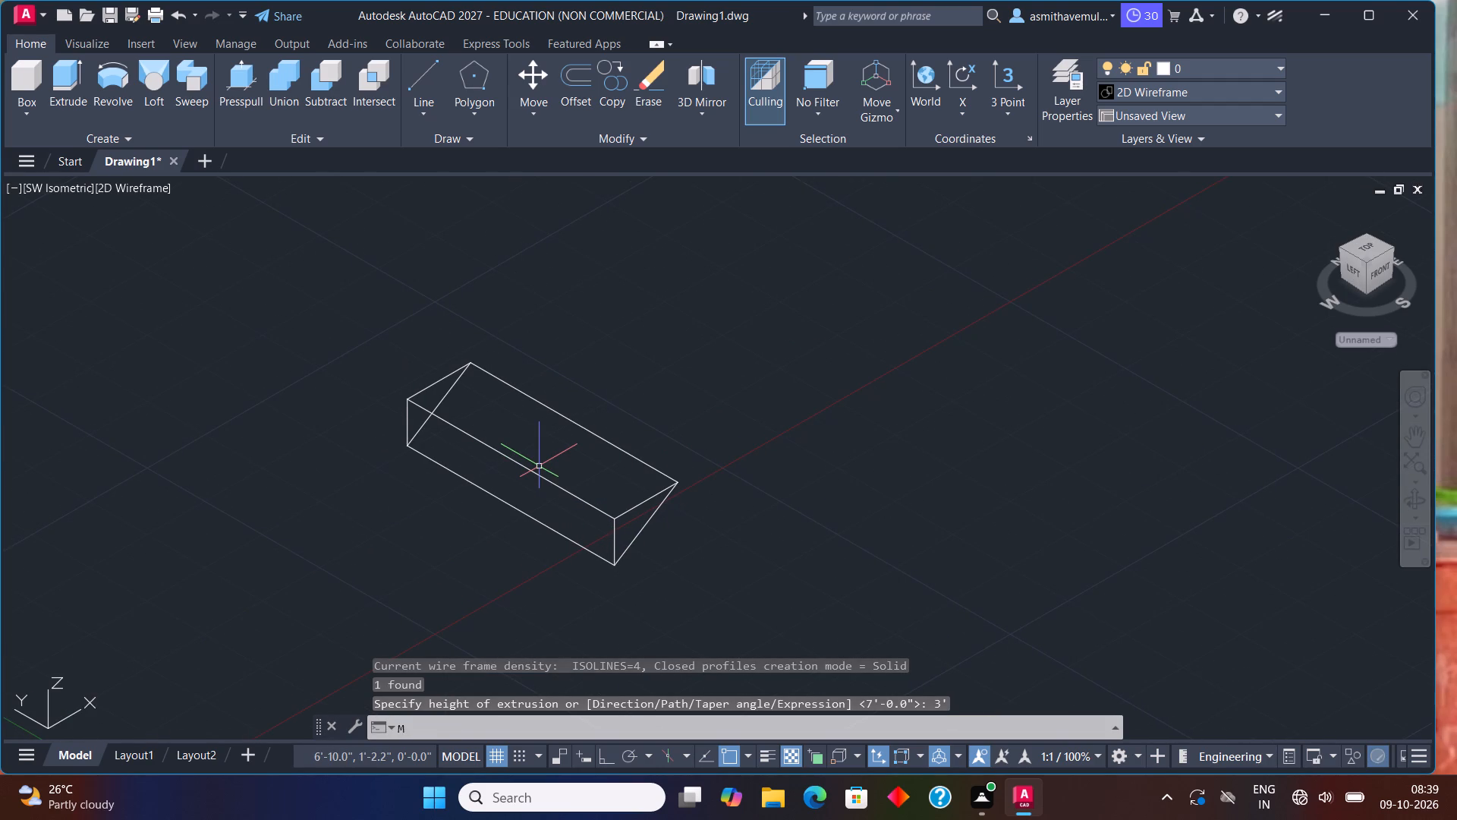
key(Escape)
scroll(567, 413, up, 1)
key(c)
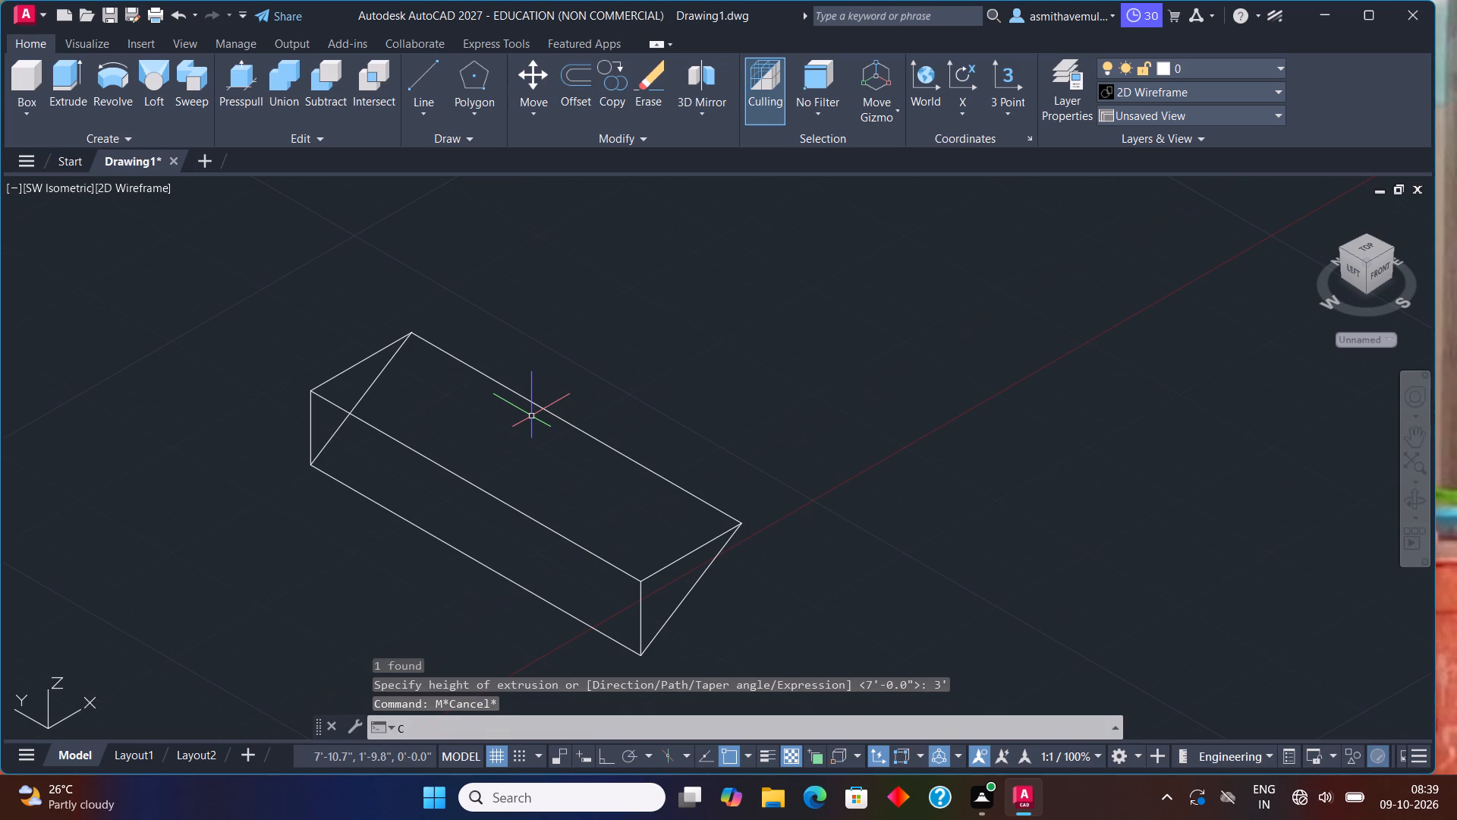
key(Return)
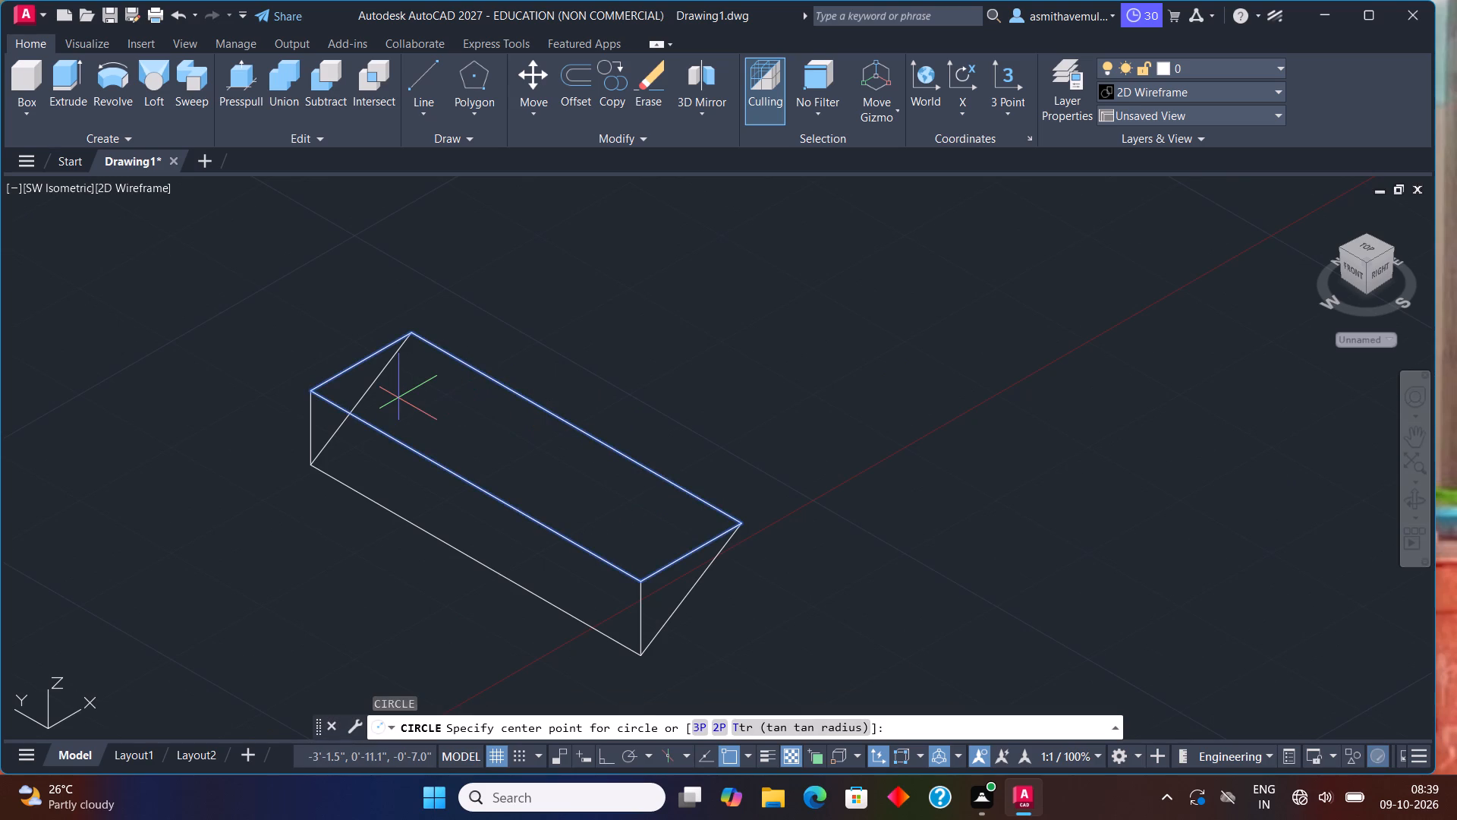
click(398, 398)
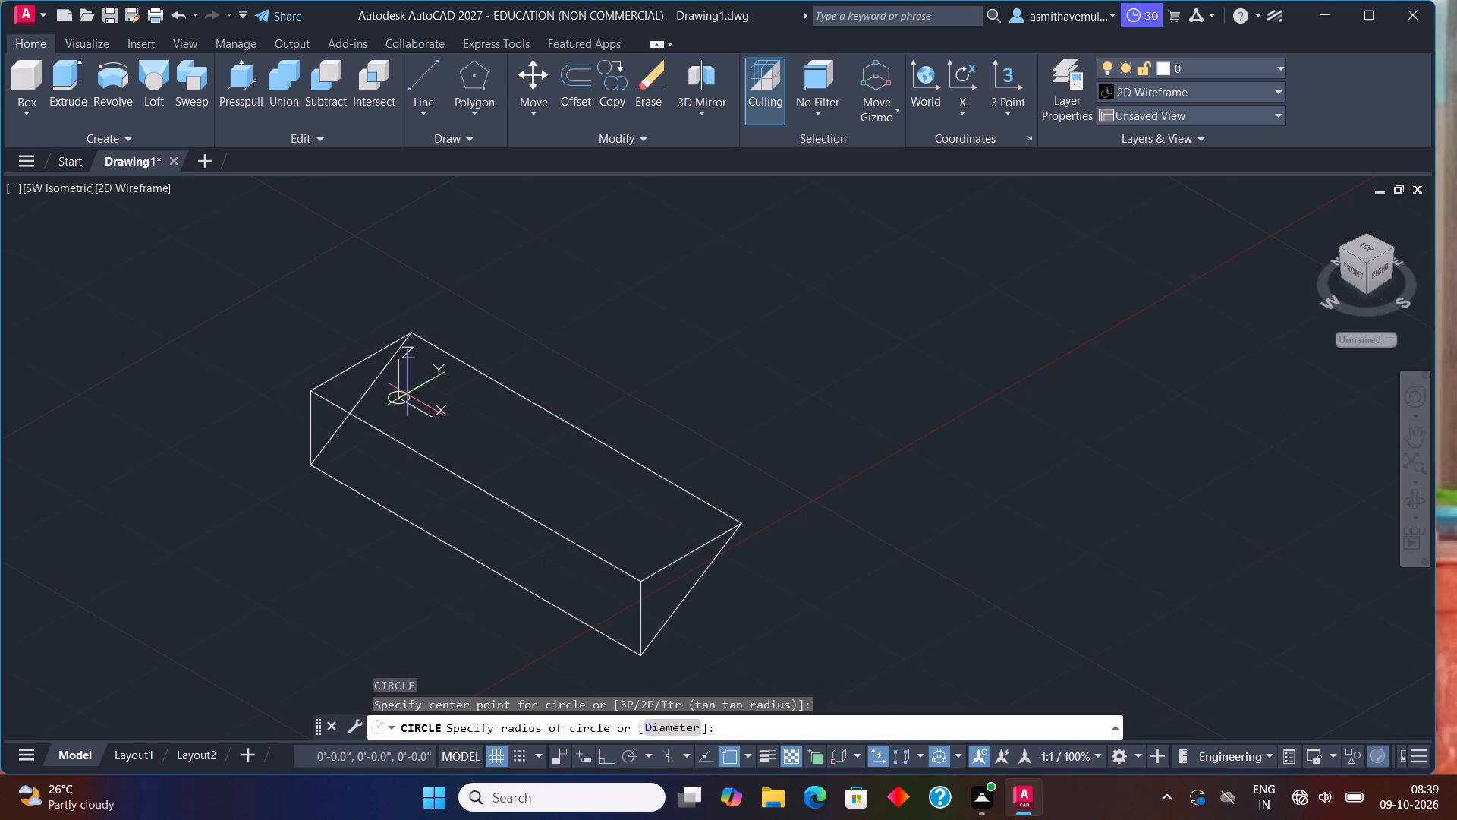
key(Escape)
Draw a circle of about 1.2" radius at the prism's far end, centred on the triangular end's sloped edge.
middle_drag(414, 391, 411, 429)
scroll(411, 429, up, 1)
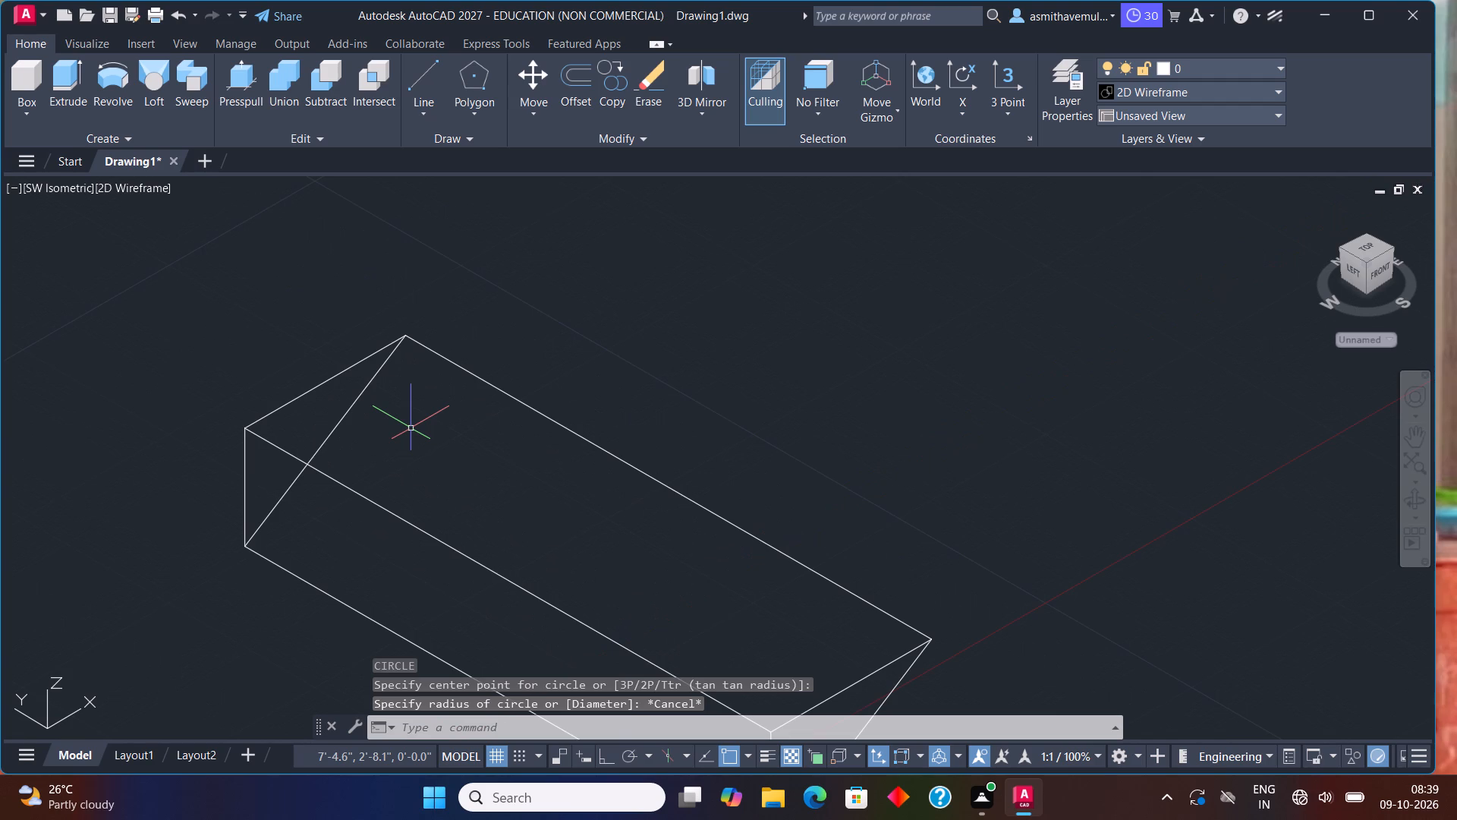
key(c)
key(Return)
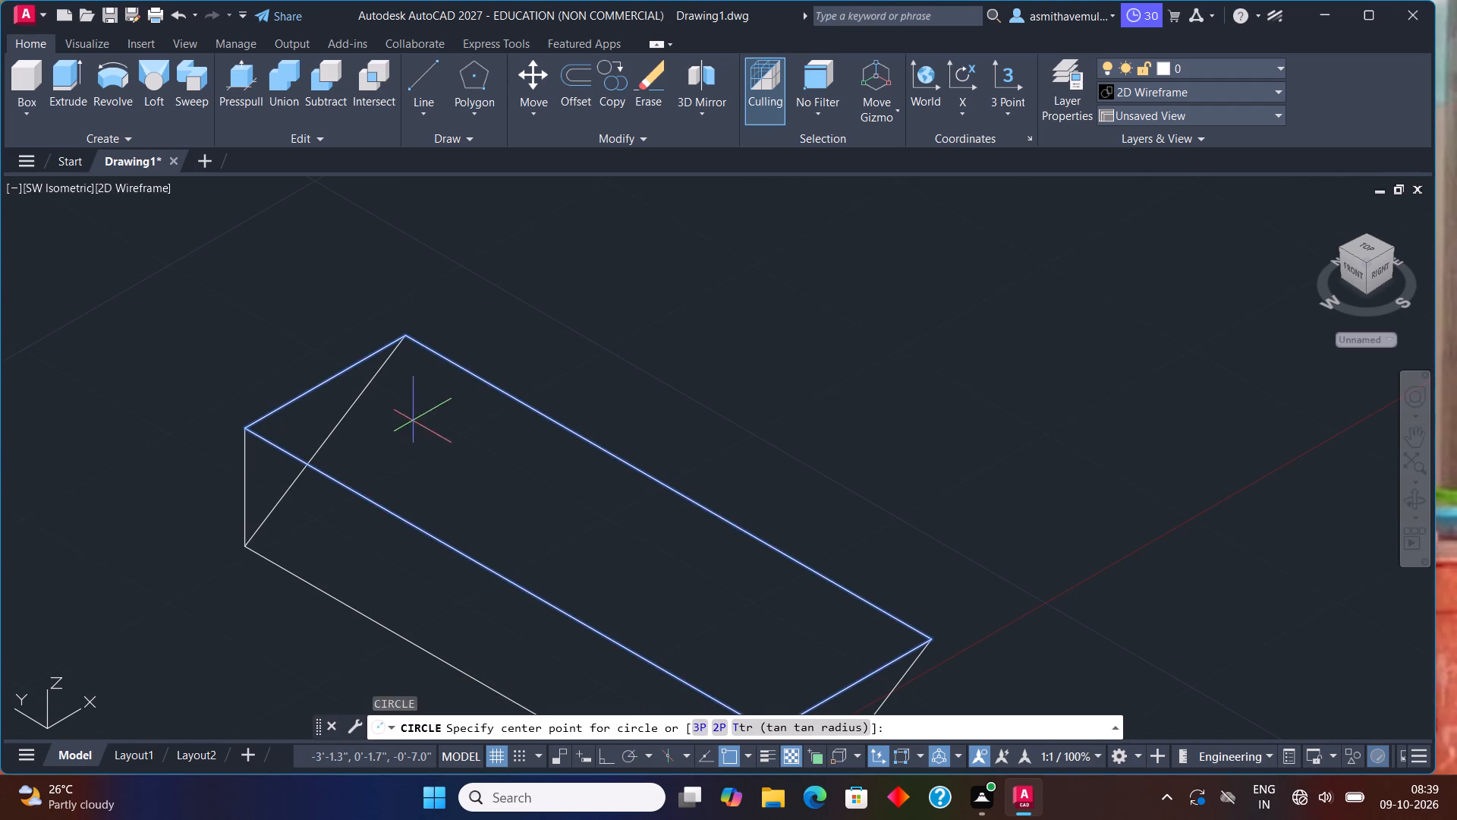
click(358, 418)
click(372, 412)
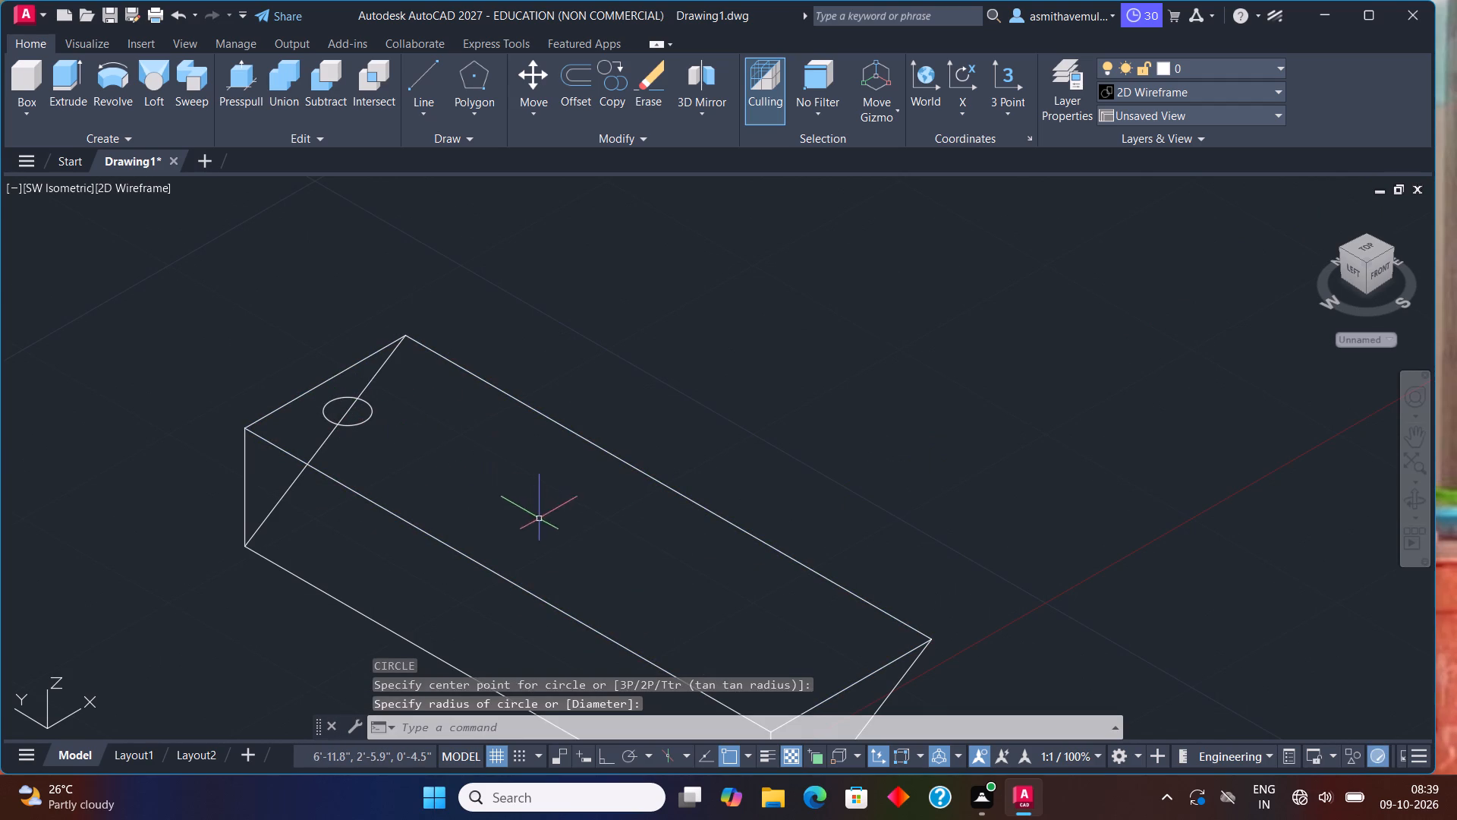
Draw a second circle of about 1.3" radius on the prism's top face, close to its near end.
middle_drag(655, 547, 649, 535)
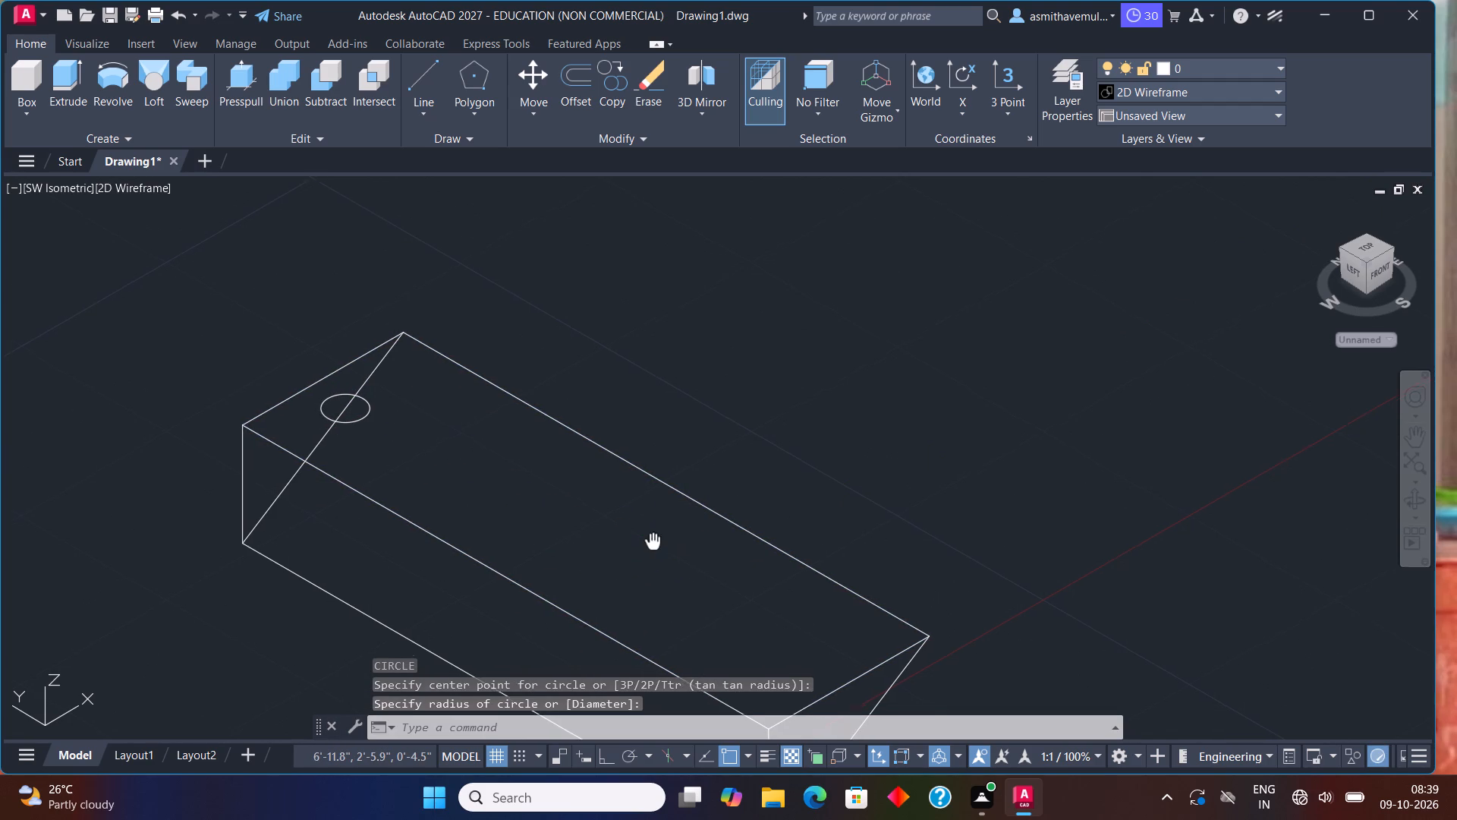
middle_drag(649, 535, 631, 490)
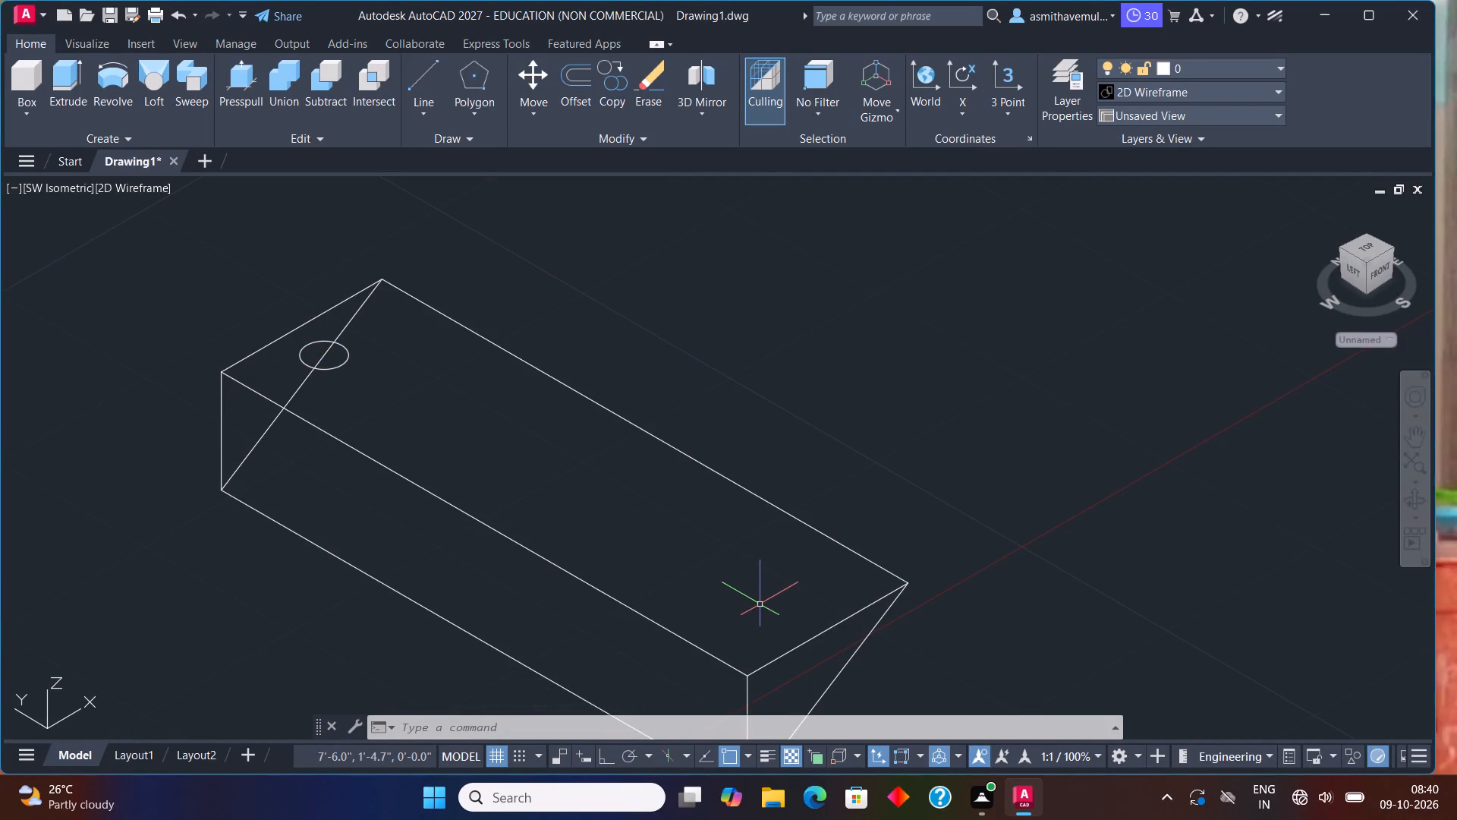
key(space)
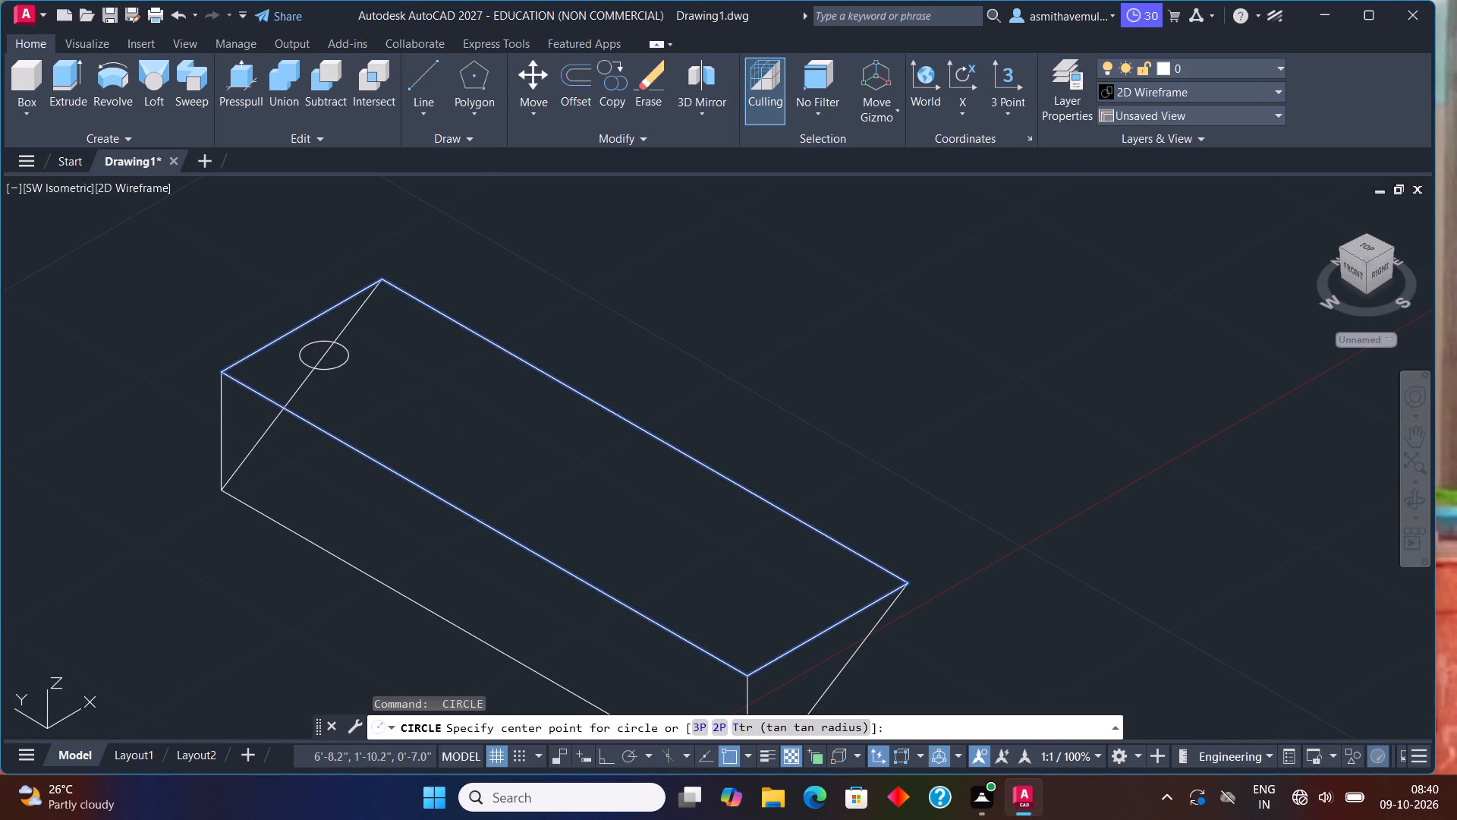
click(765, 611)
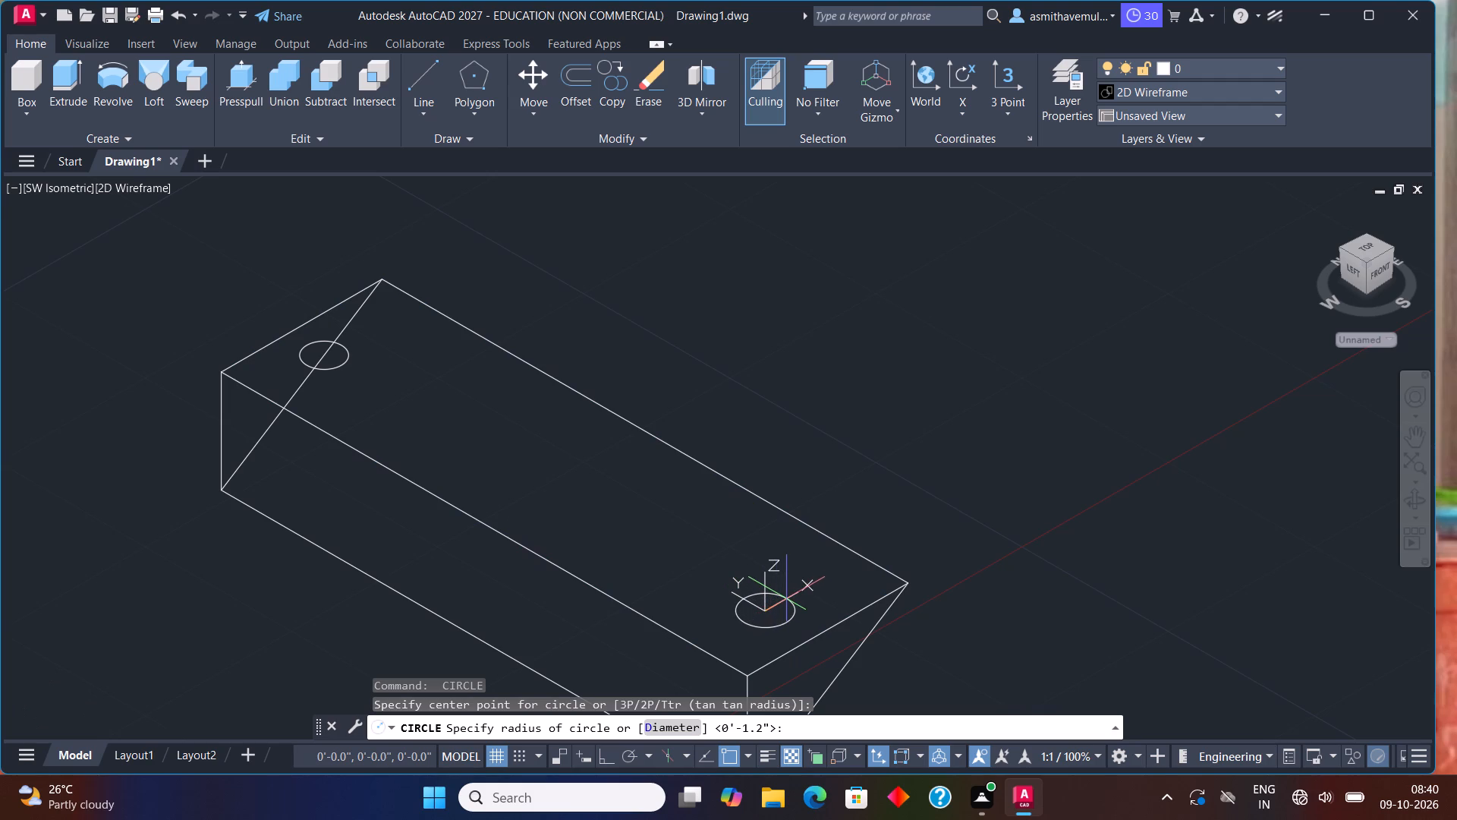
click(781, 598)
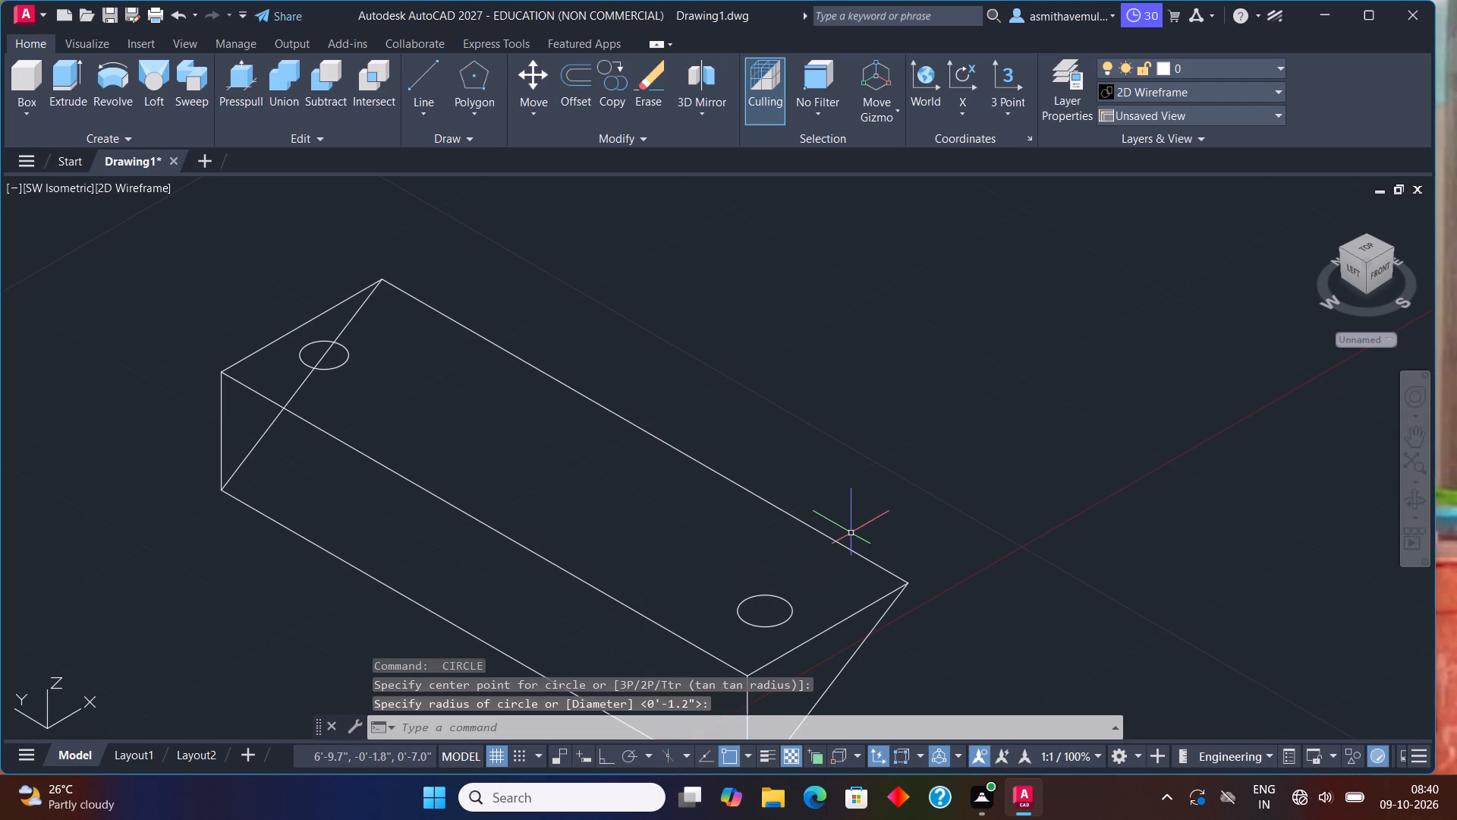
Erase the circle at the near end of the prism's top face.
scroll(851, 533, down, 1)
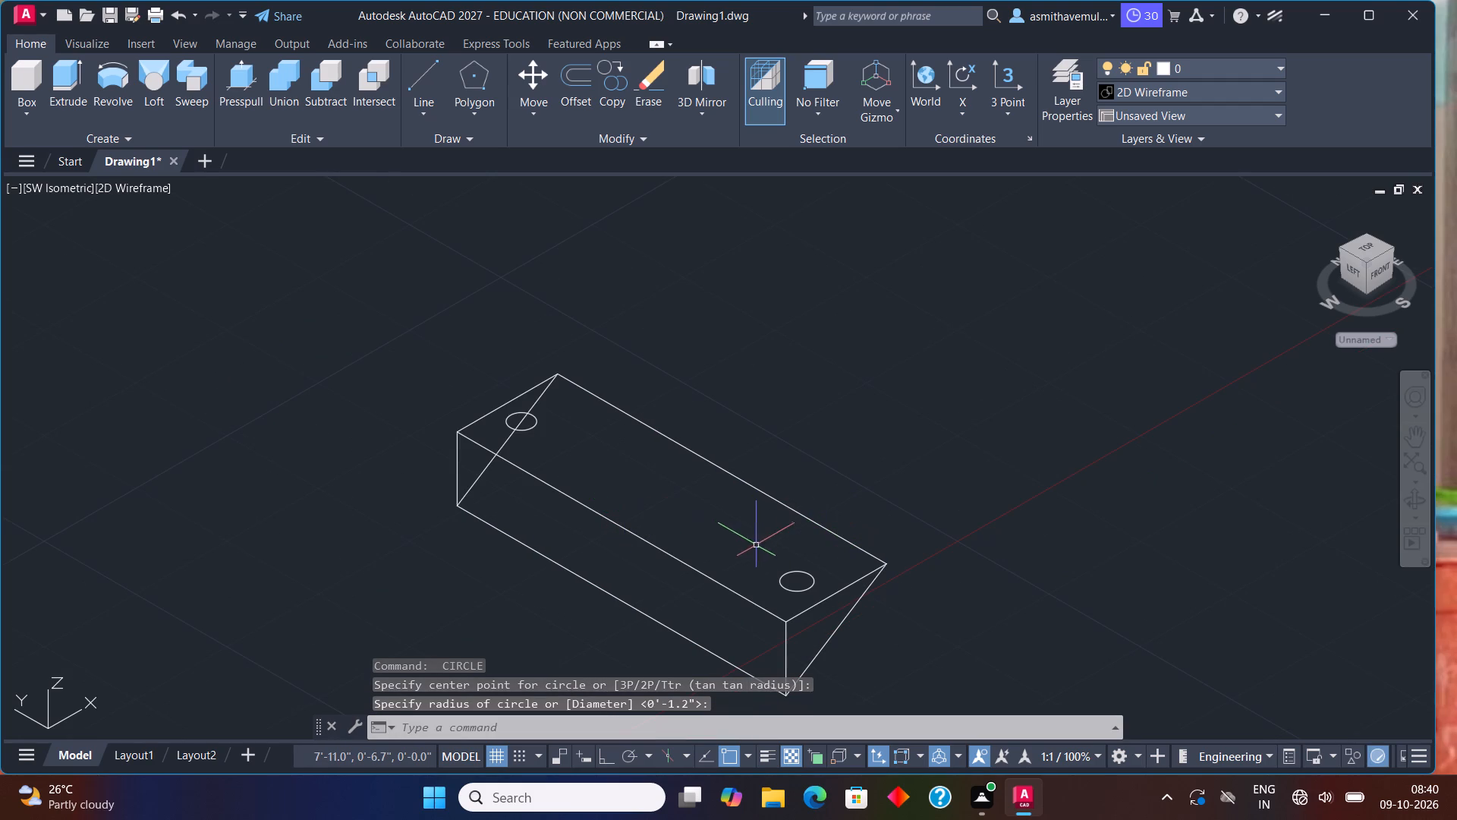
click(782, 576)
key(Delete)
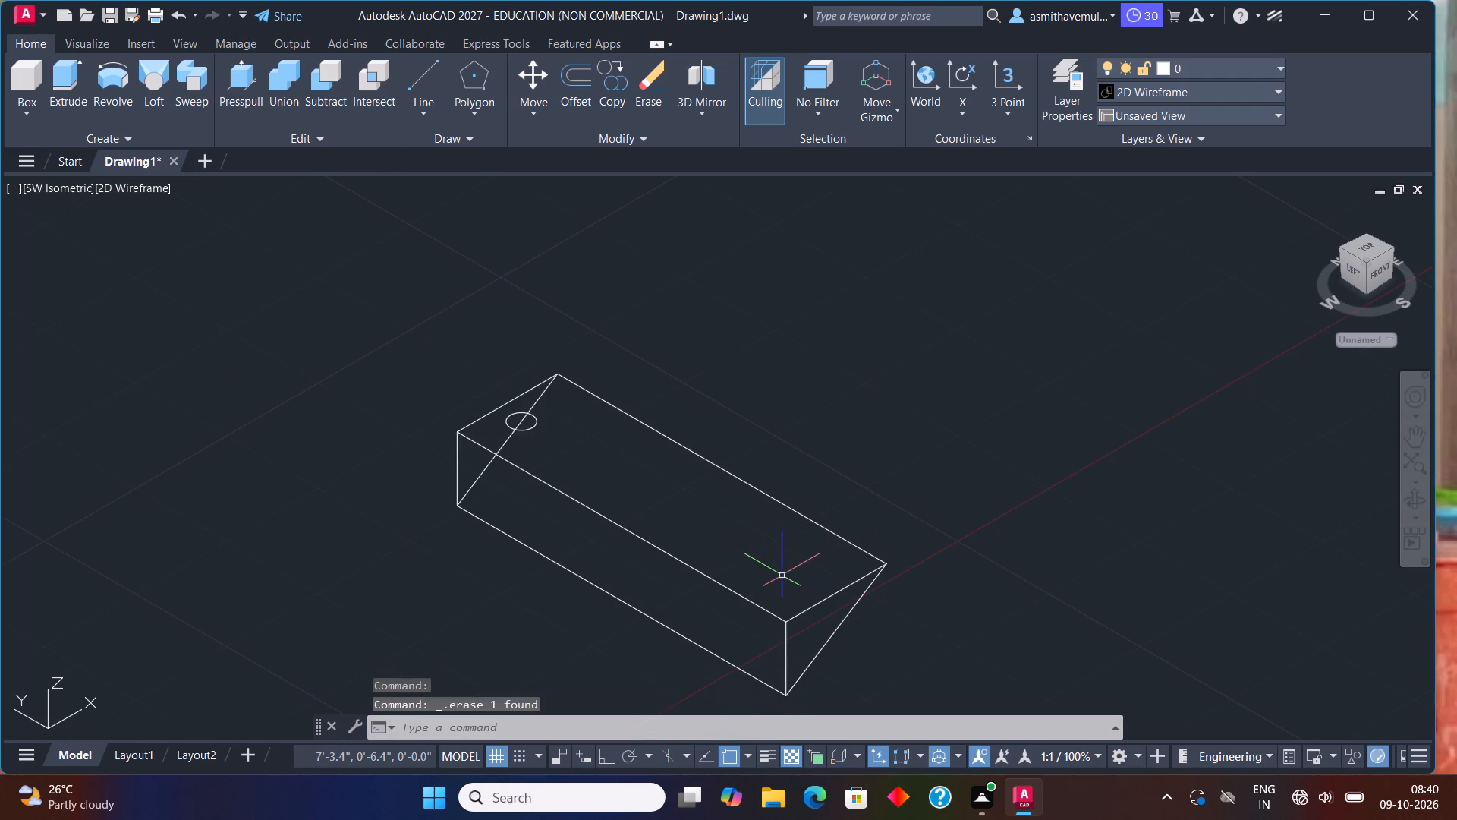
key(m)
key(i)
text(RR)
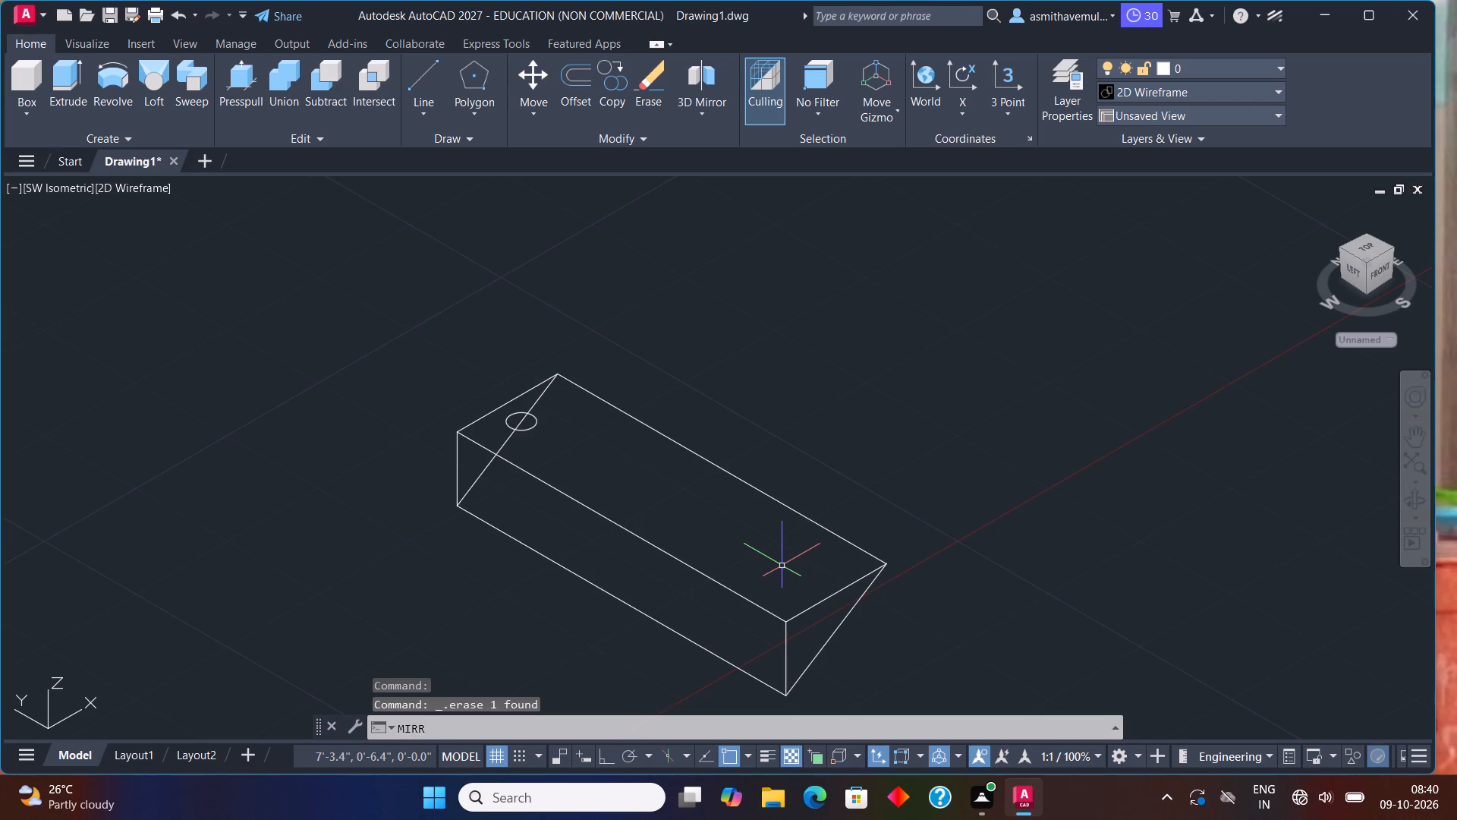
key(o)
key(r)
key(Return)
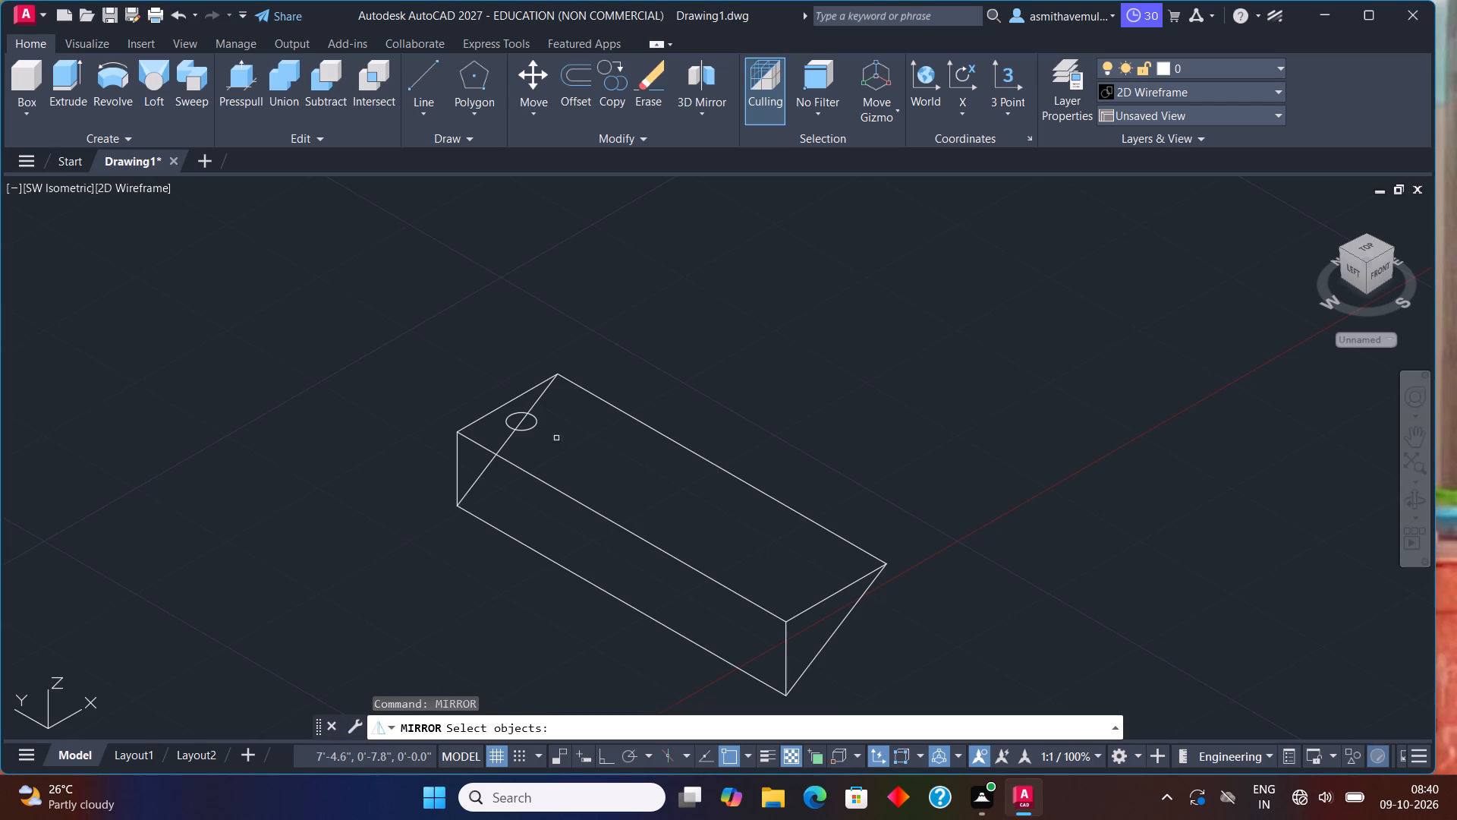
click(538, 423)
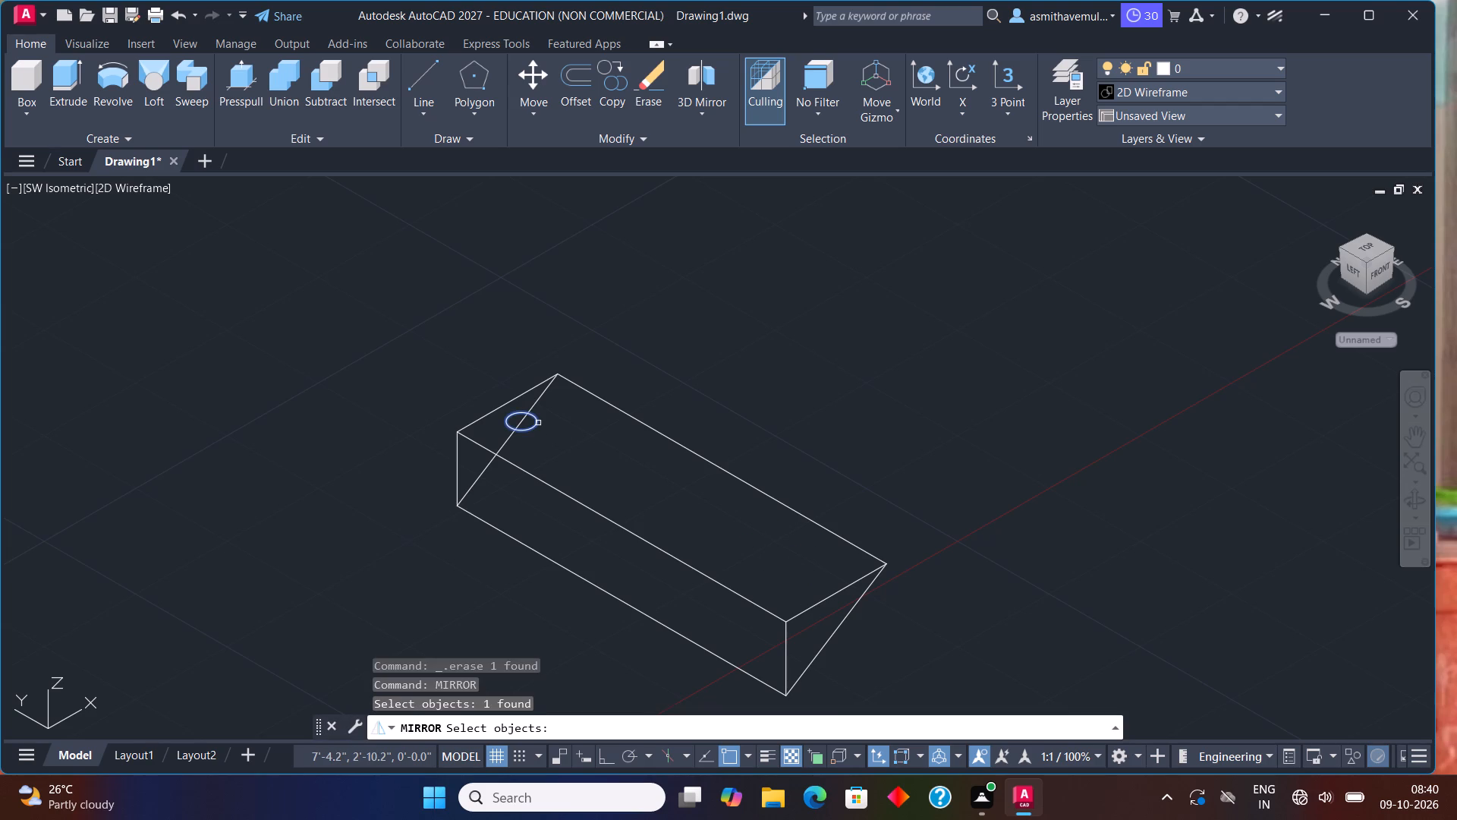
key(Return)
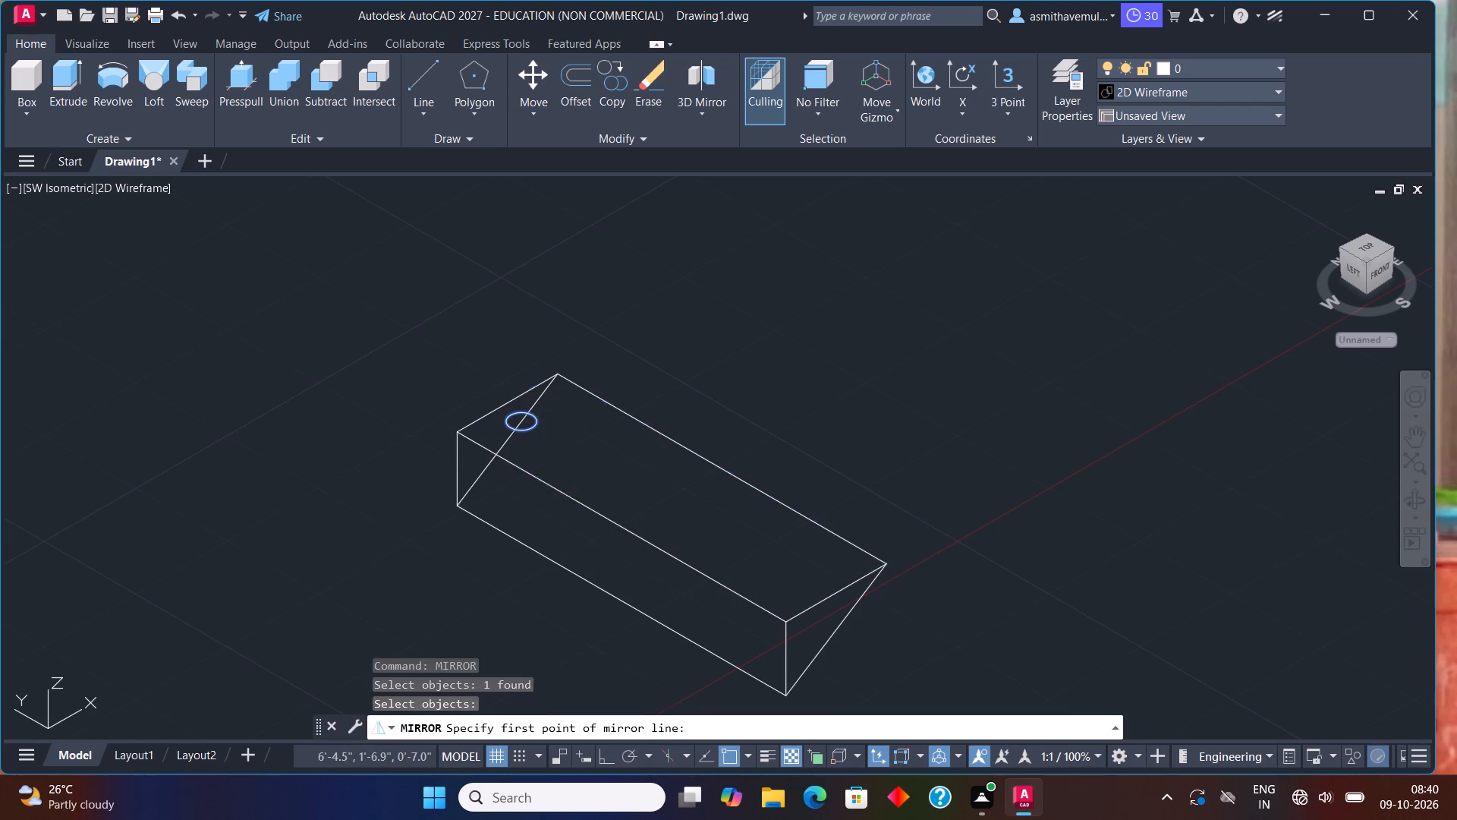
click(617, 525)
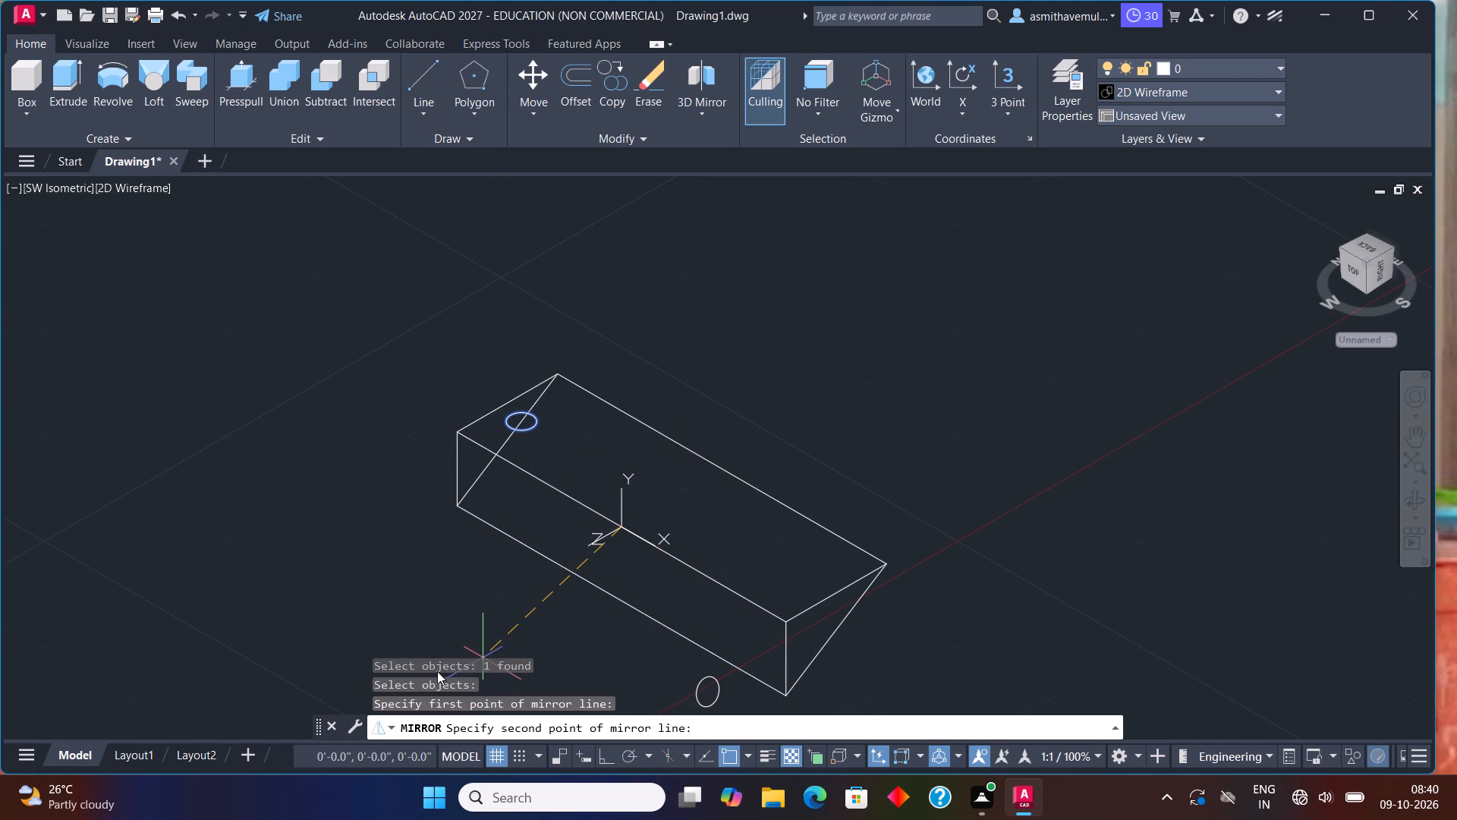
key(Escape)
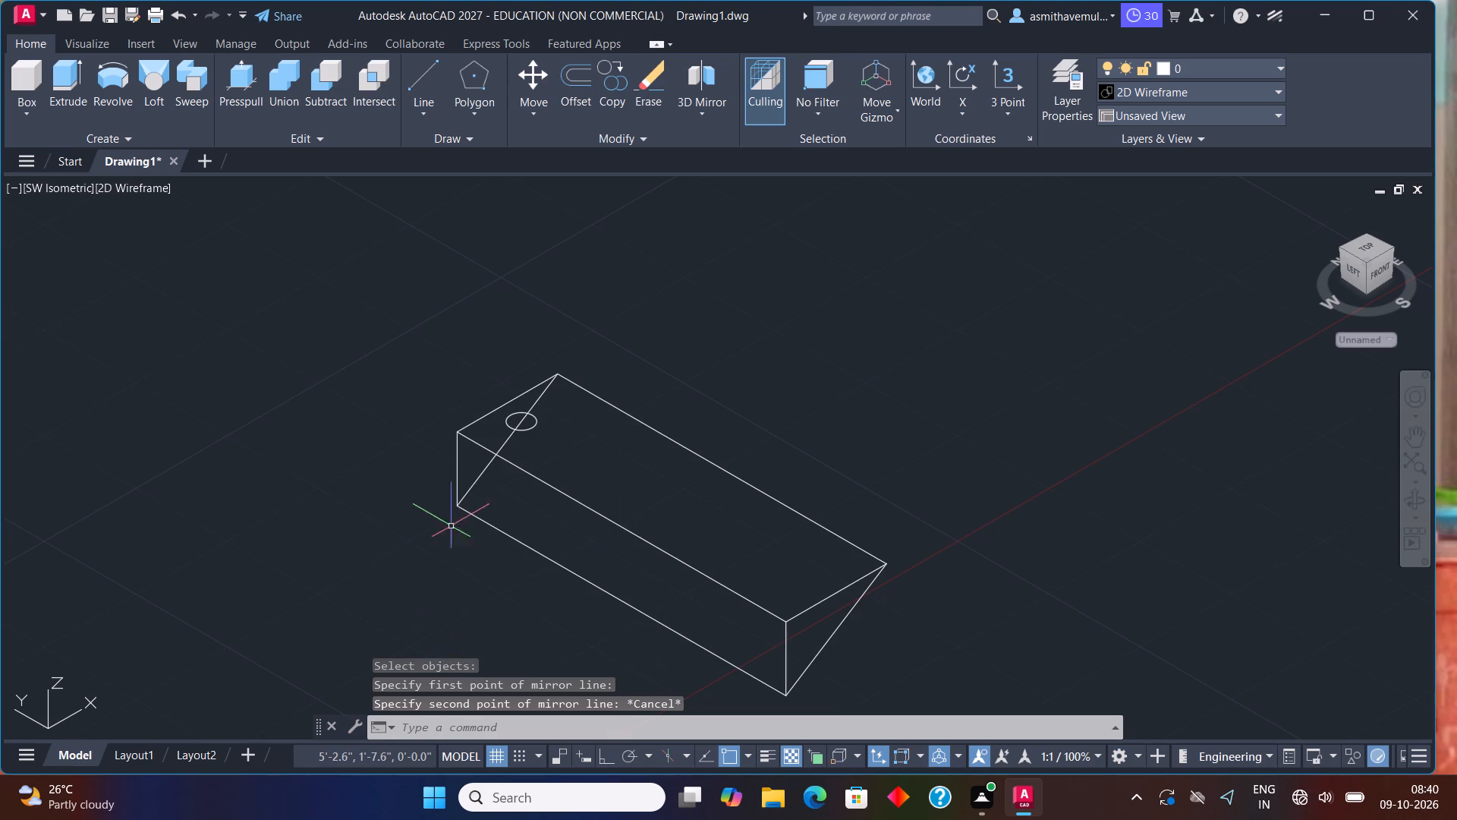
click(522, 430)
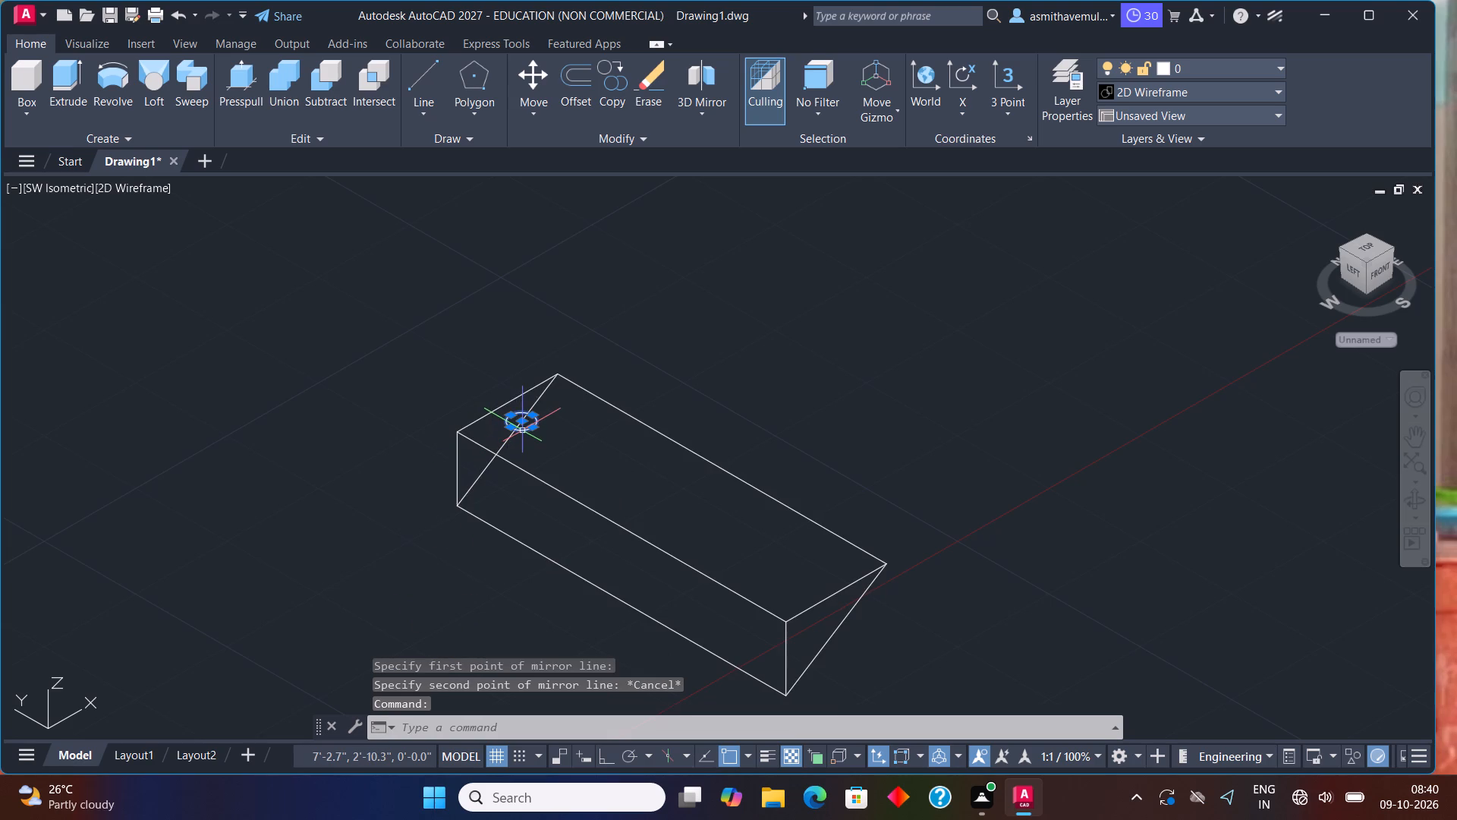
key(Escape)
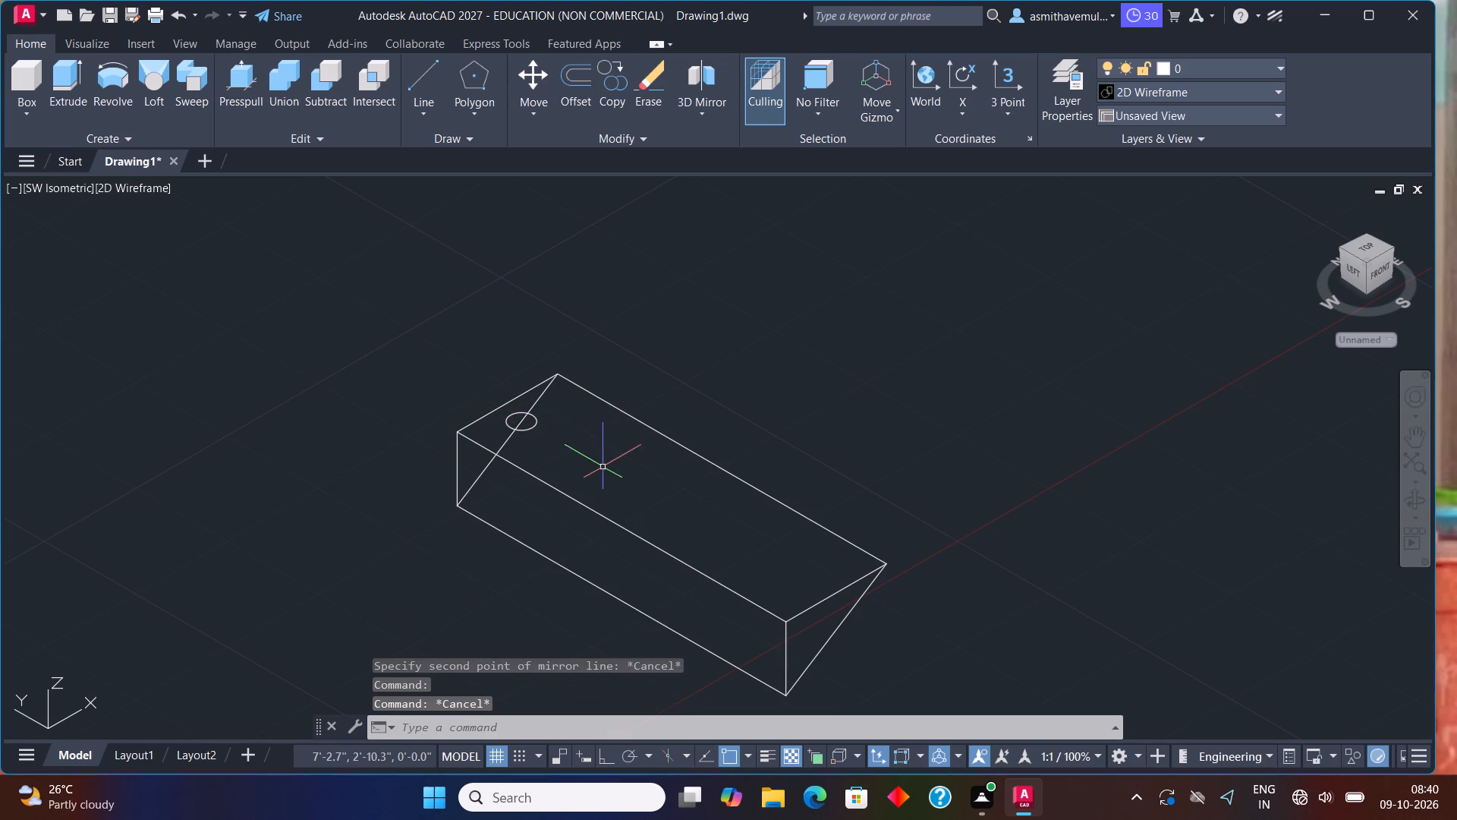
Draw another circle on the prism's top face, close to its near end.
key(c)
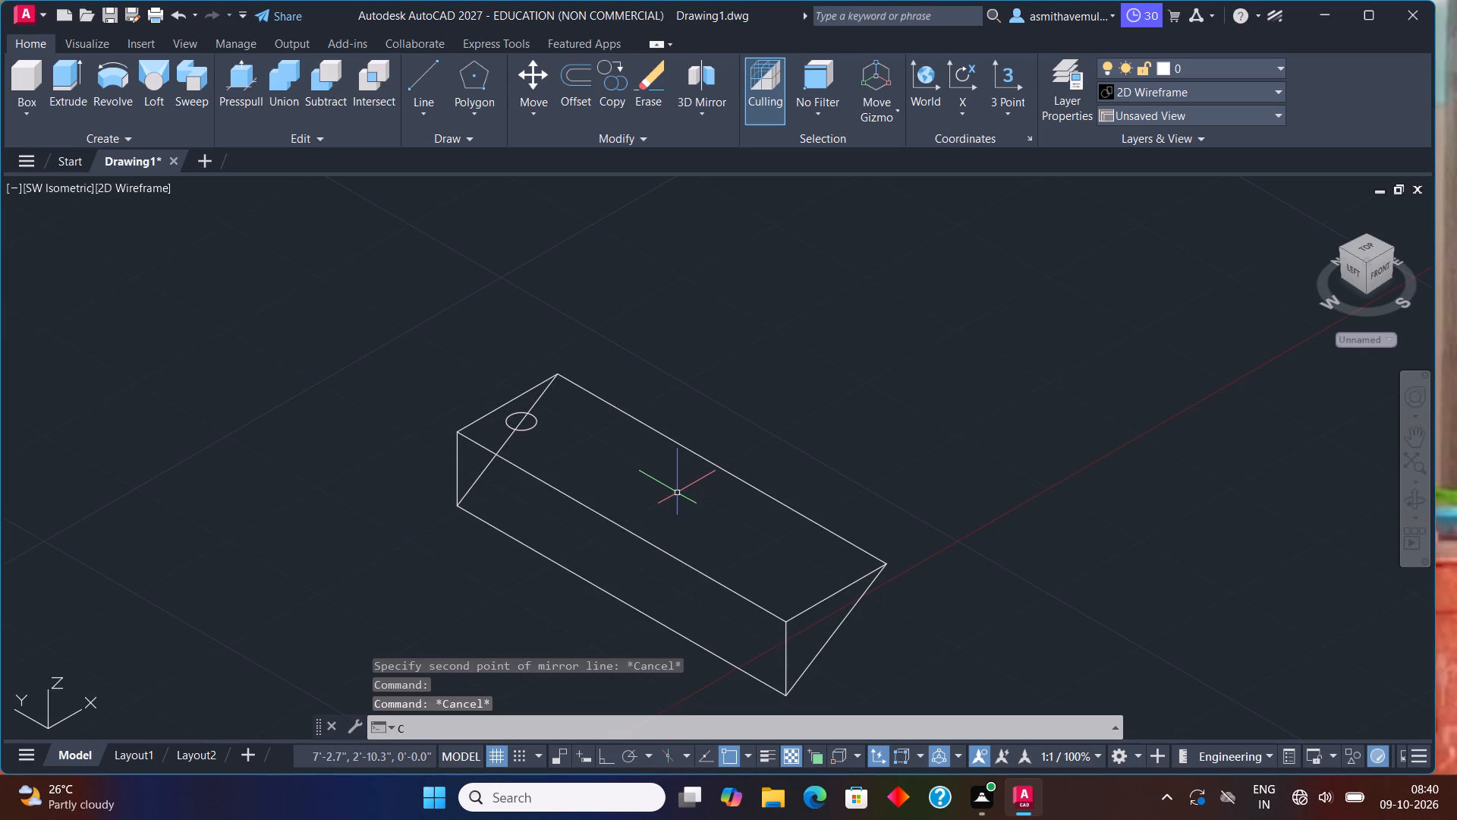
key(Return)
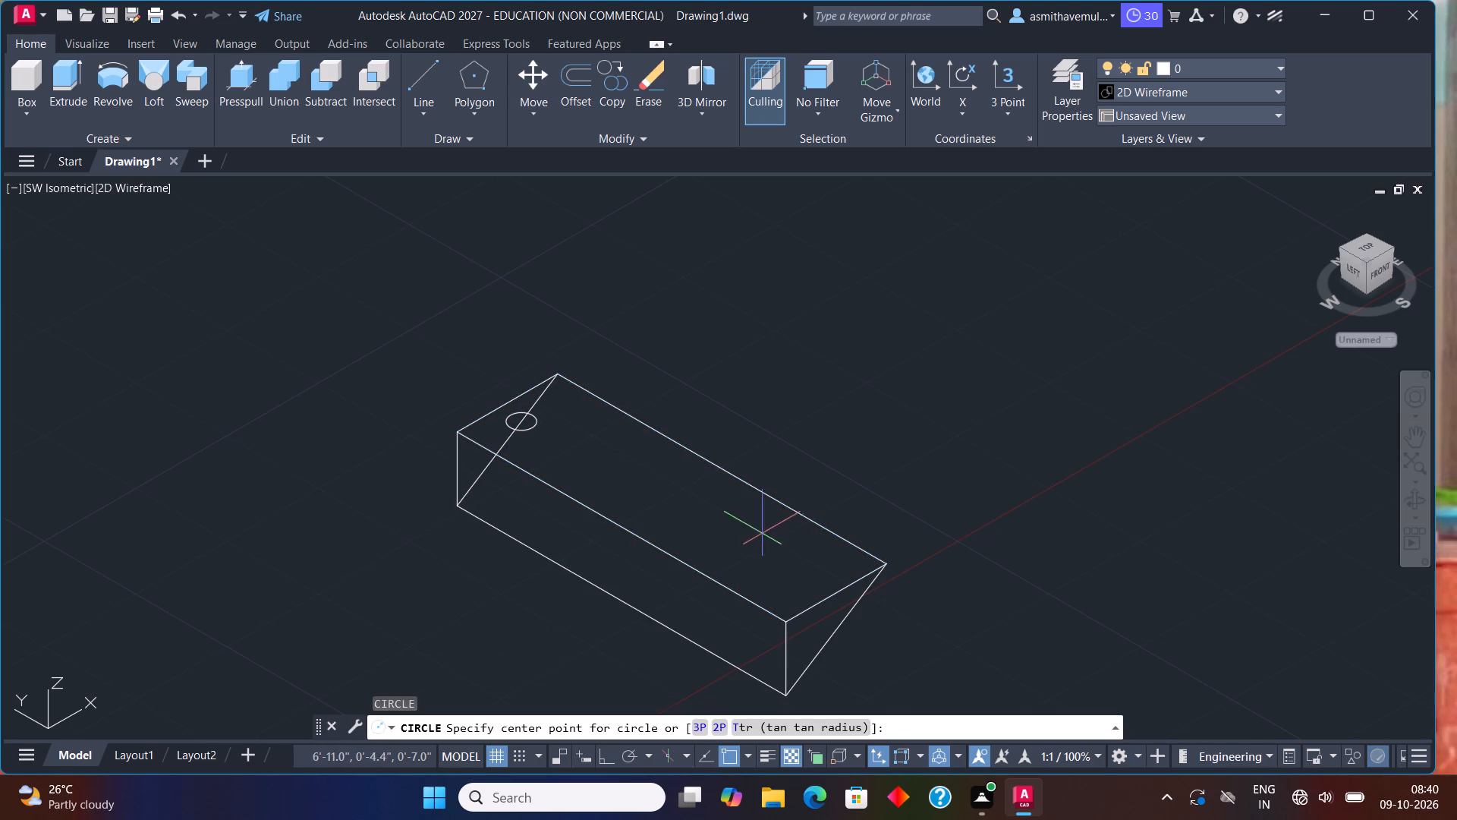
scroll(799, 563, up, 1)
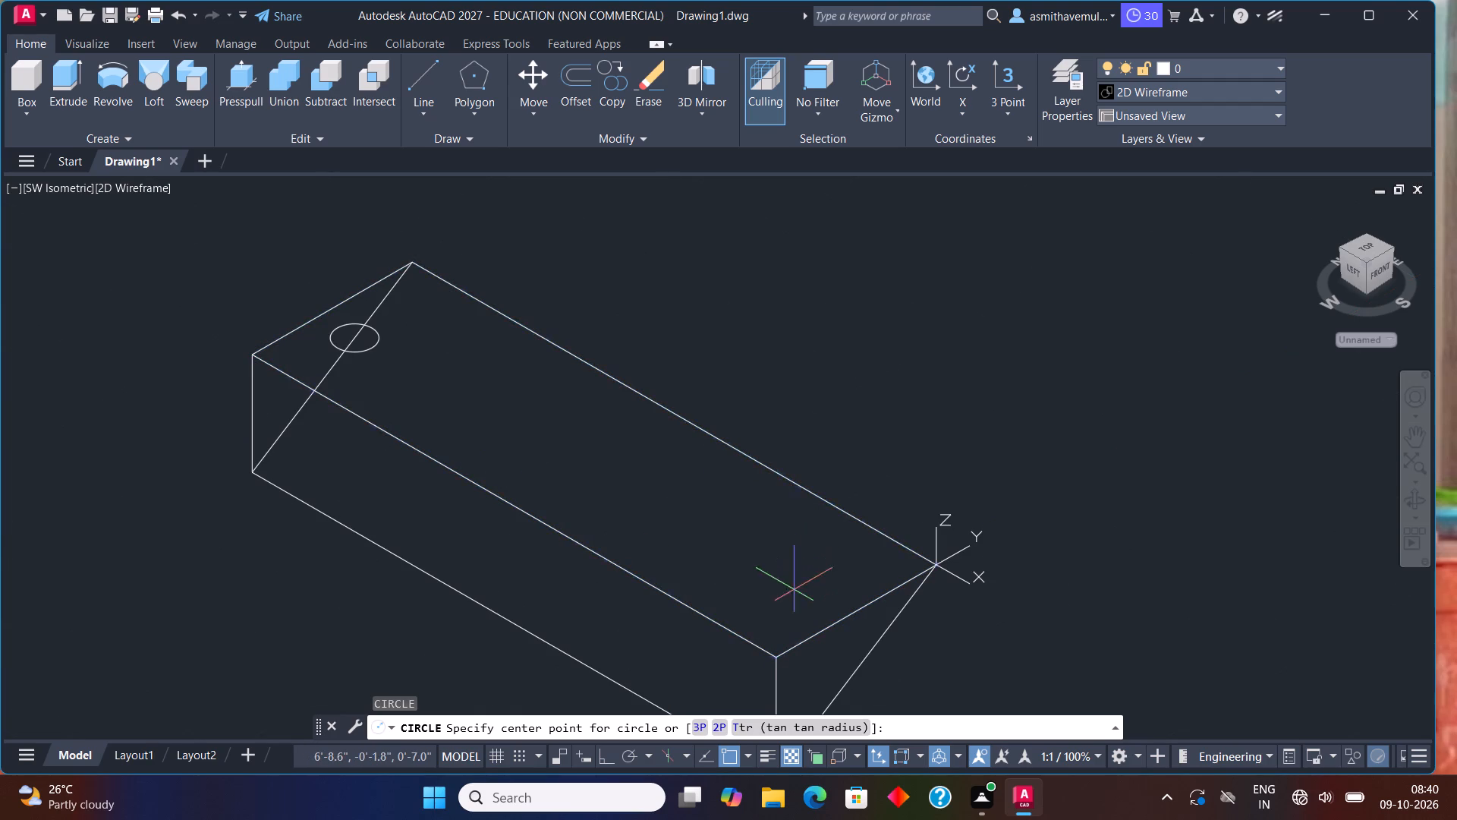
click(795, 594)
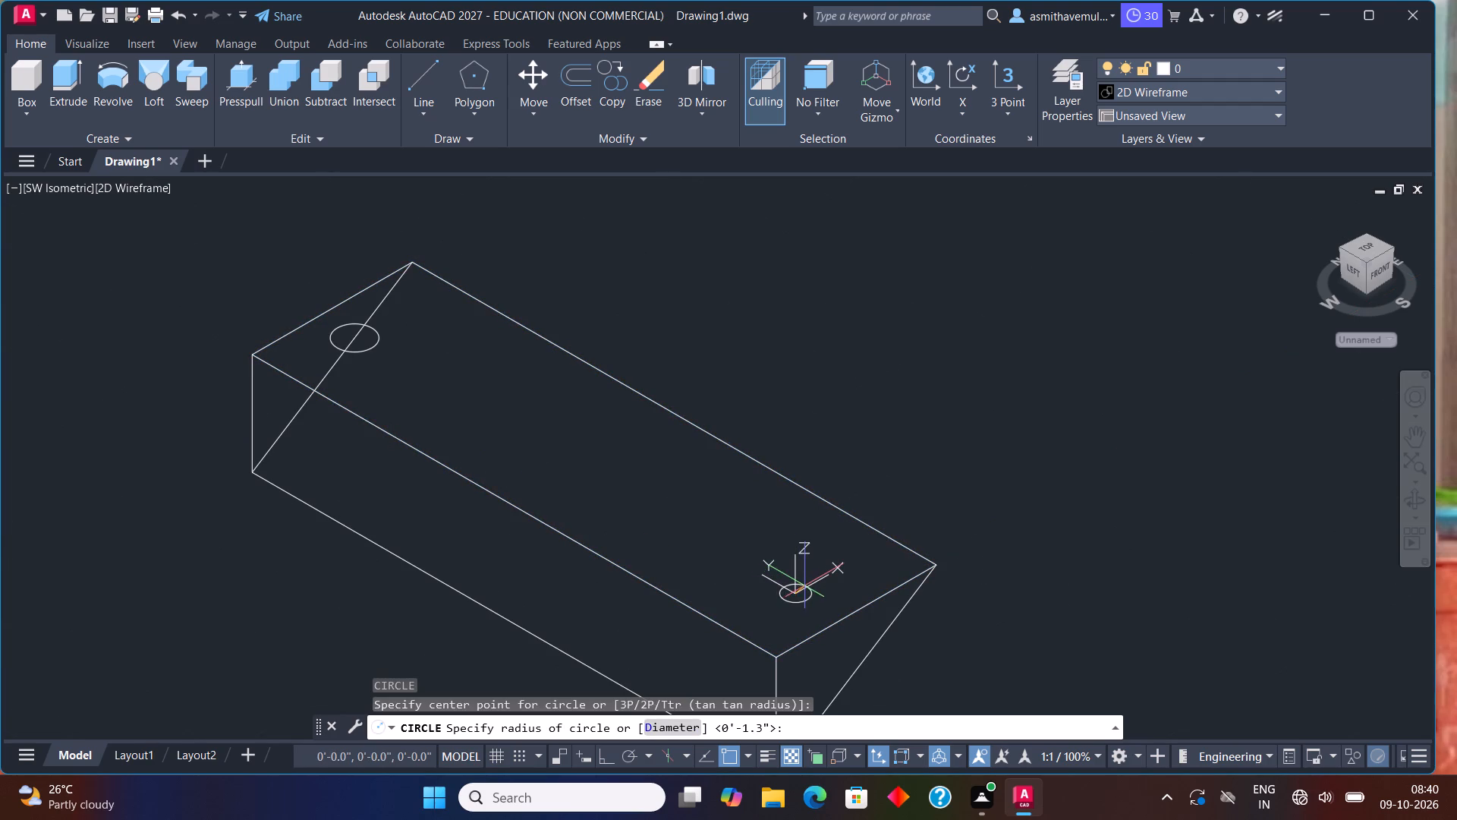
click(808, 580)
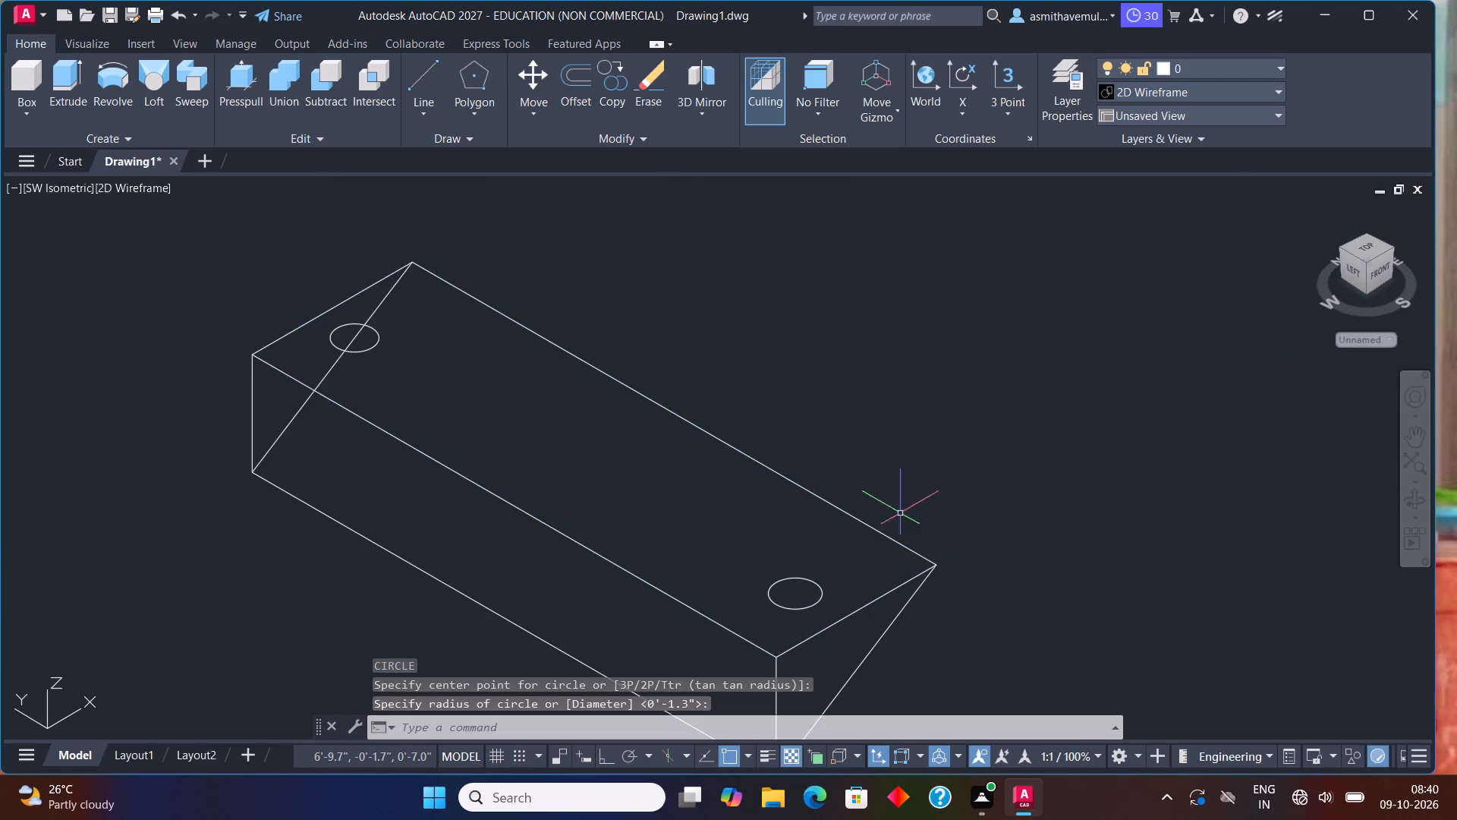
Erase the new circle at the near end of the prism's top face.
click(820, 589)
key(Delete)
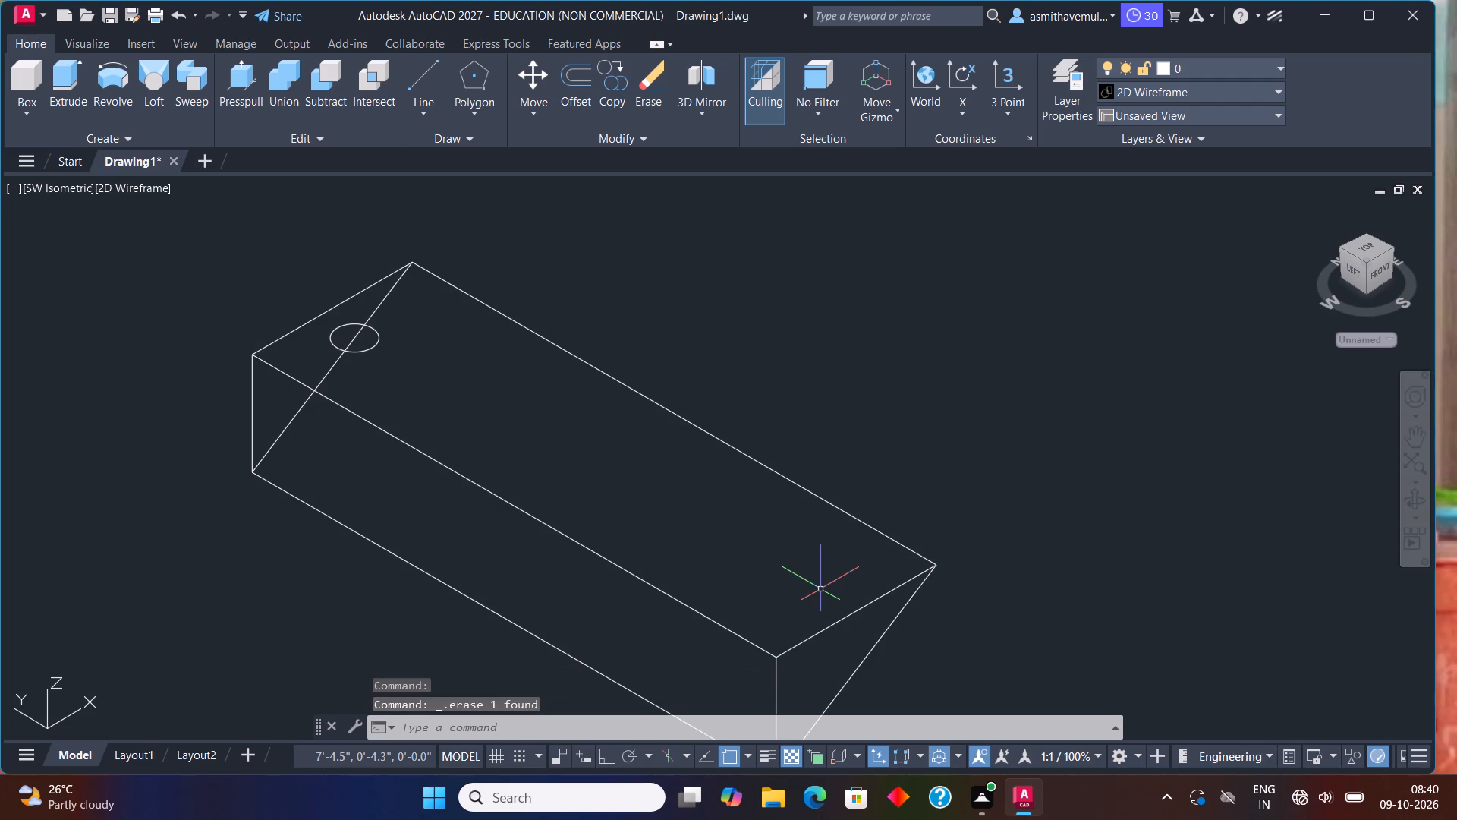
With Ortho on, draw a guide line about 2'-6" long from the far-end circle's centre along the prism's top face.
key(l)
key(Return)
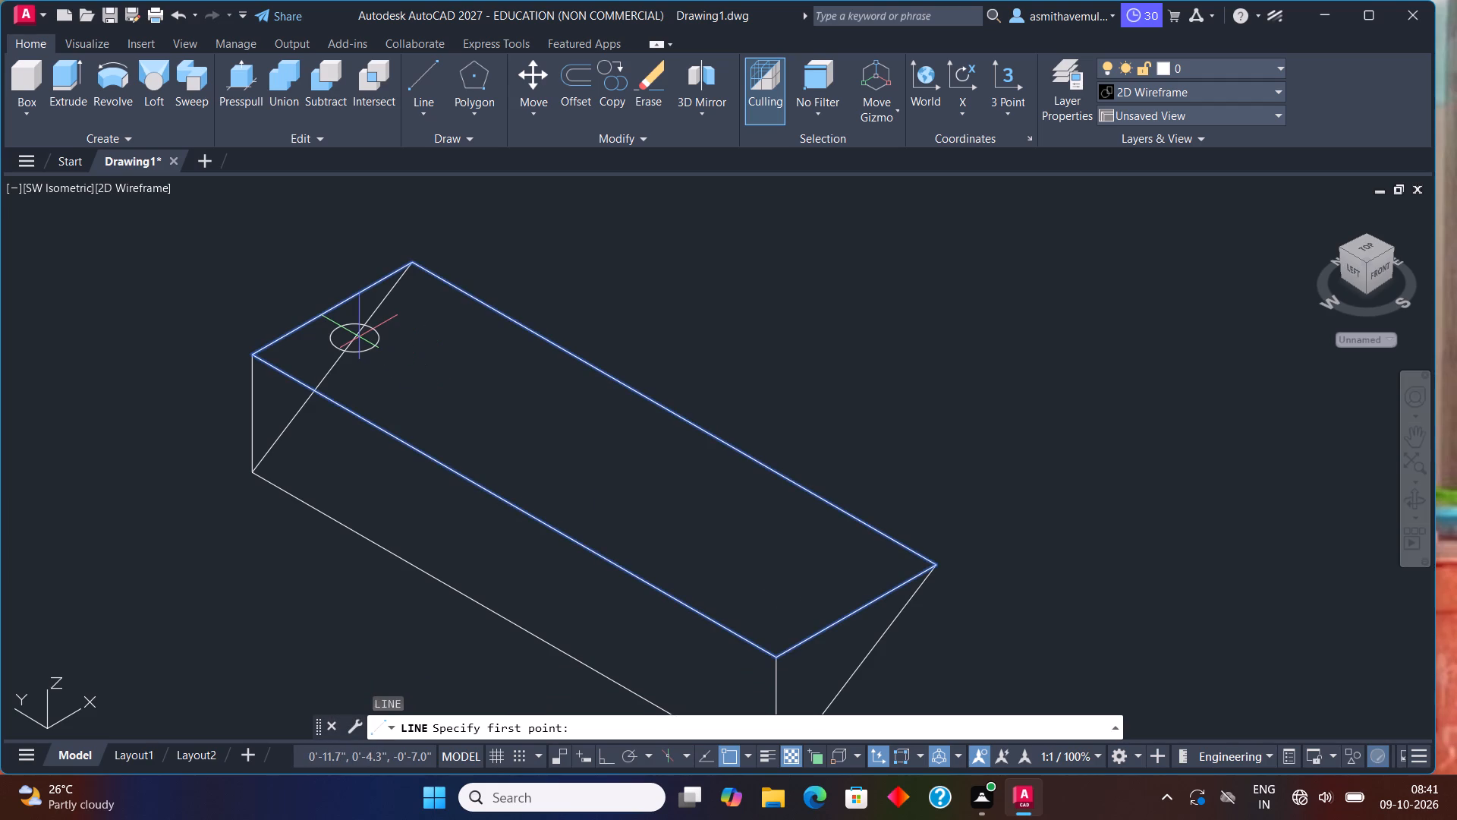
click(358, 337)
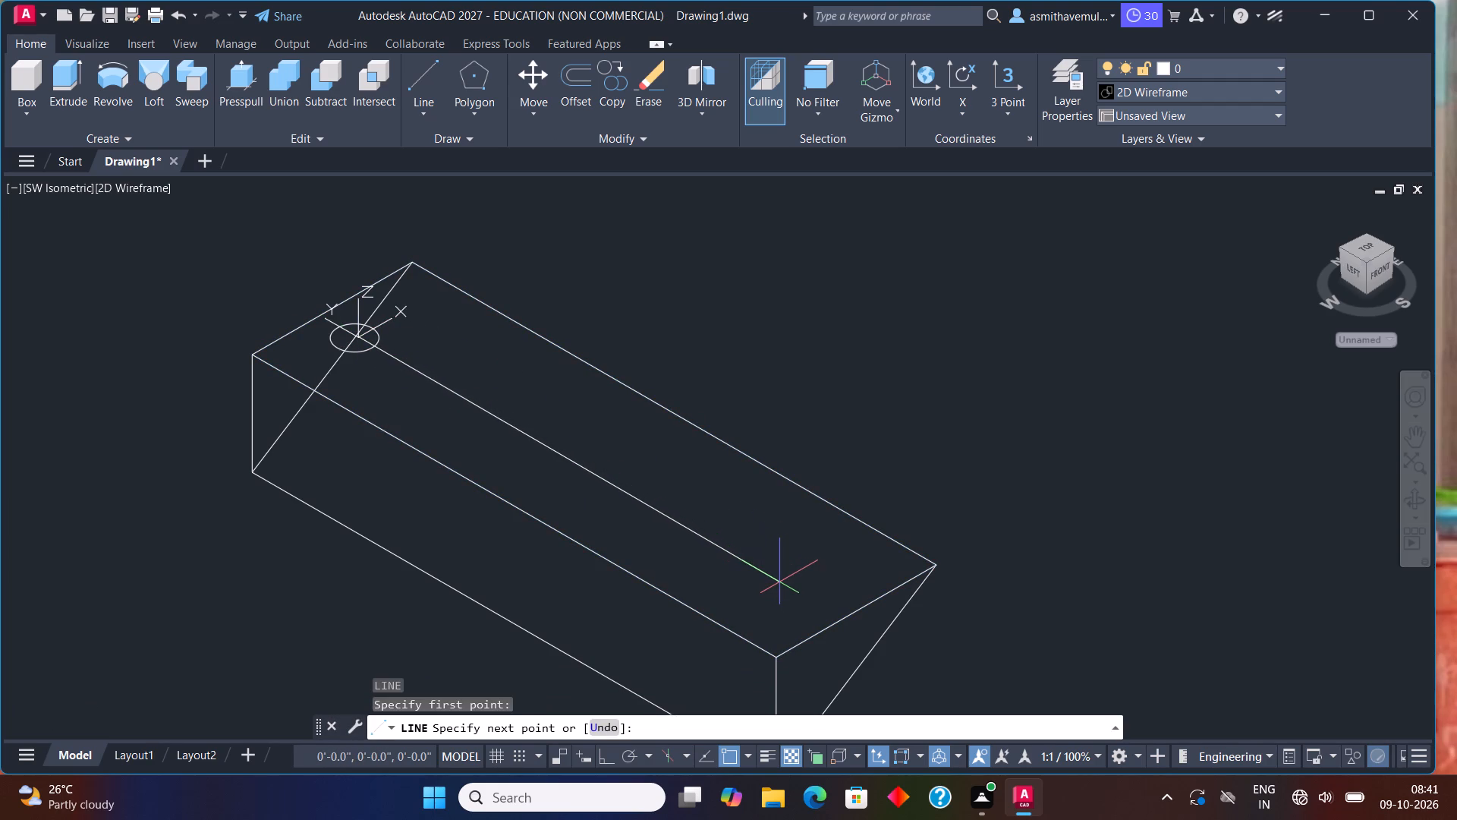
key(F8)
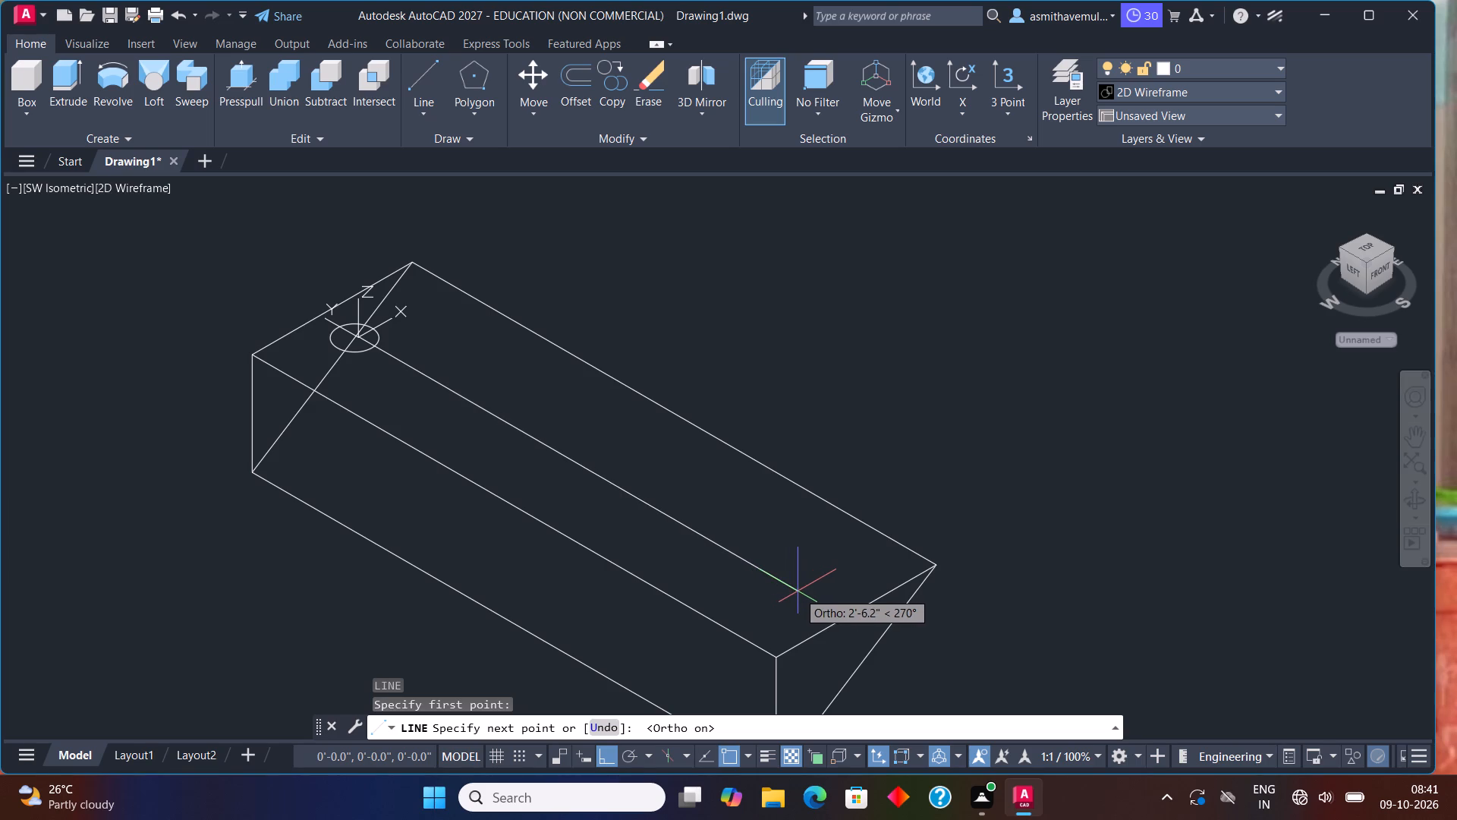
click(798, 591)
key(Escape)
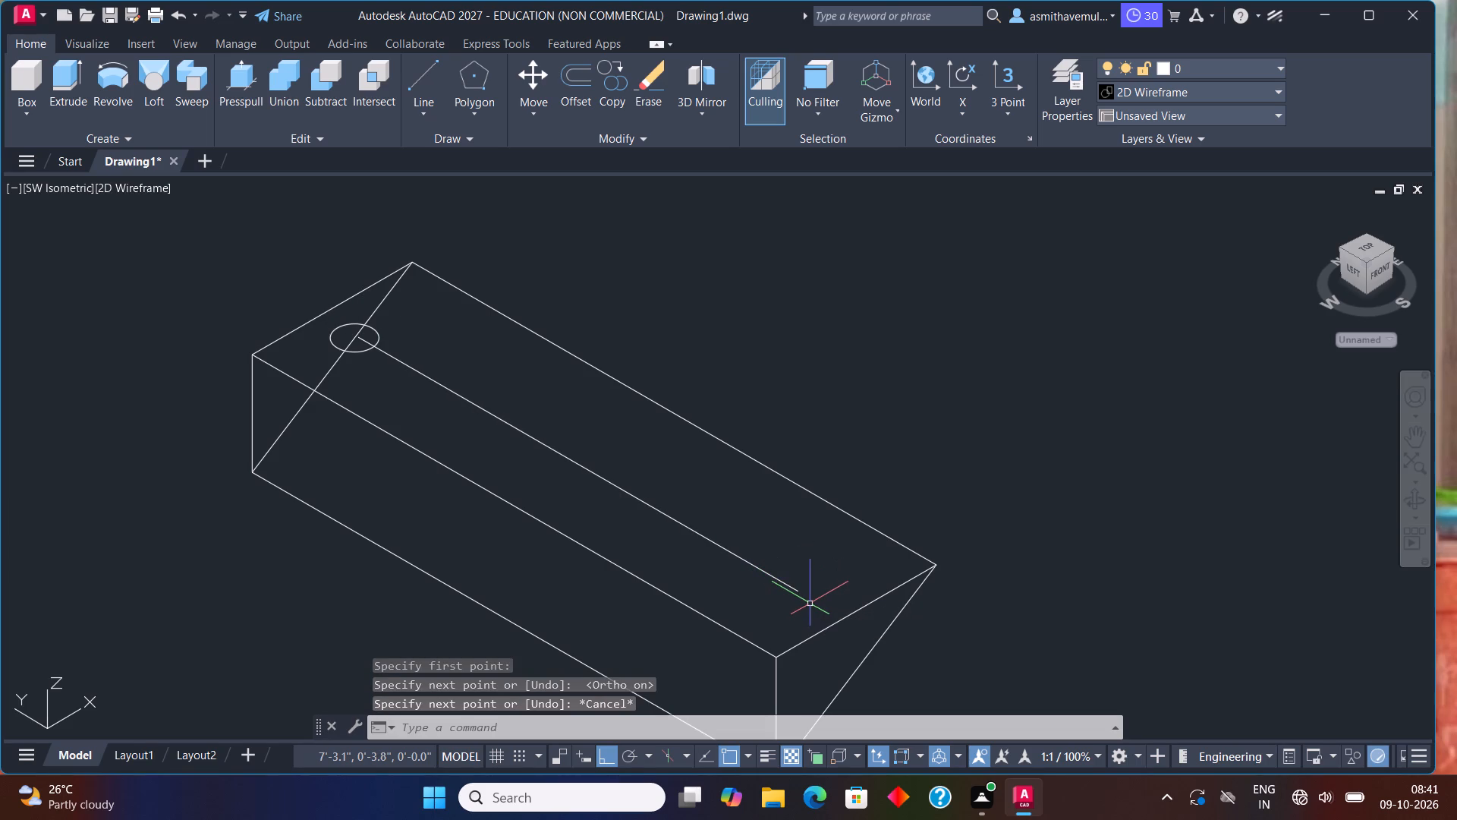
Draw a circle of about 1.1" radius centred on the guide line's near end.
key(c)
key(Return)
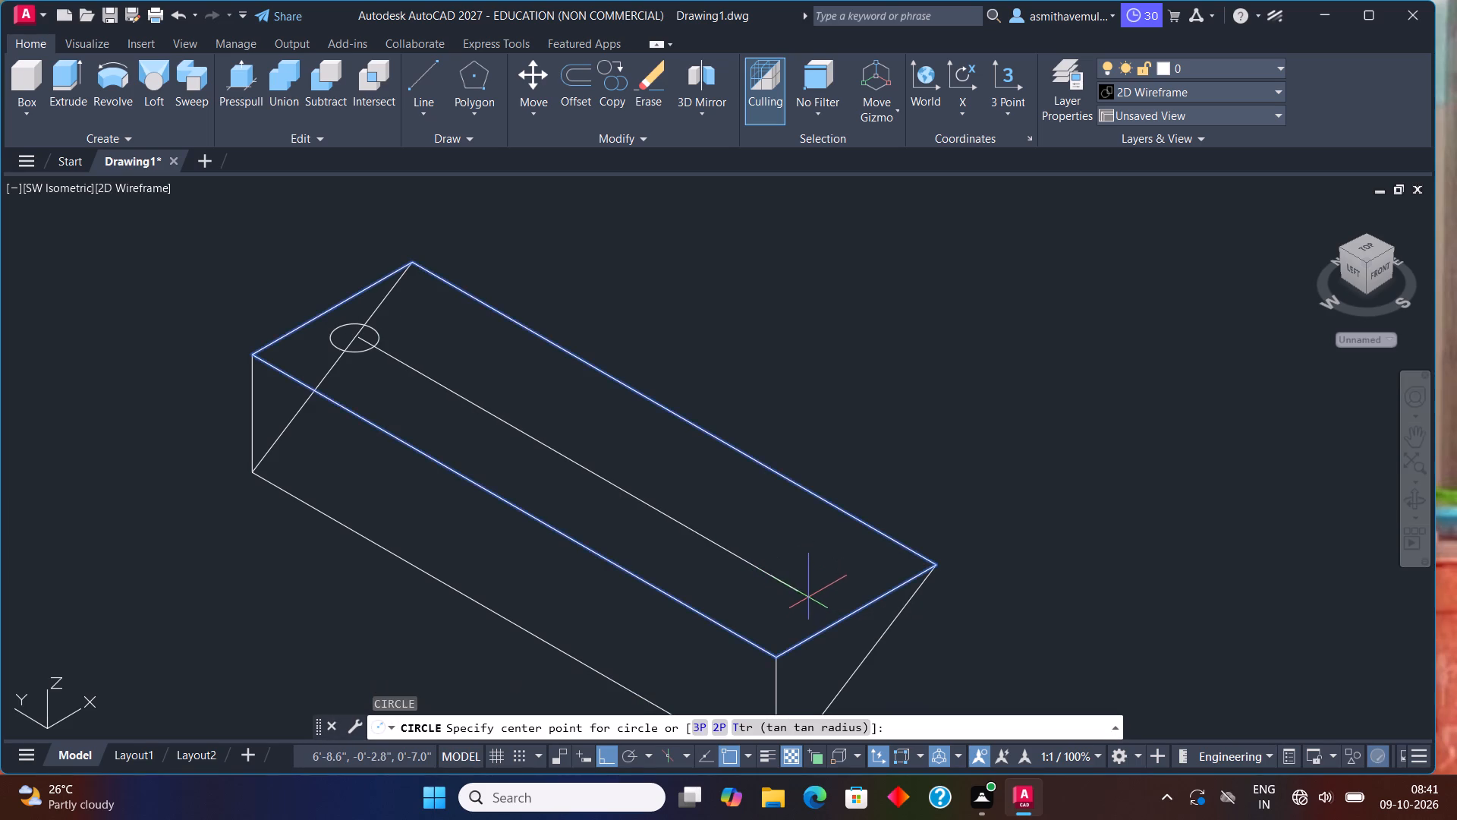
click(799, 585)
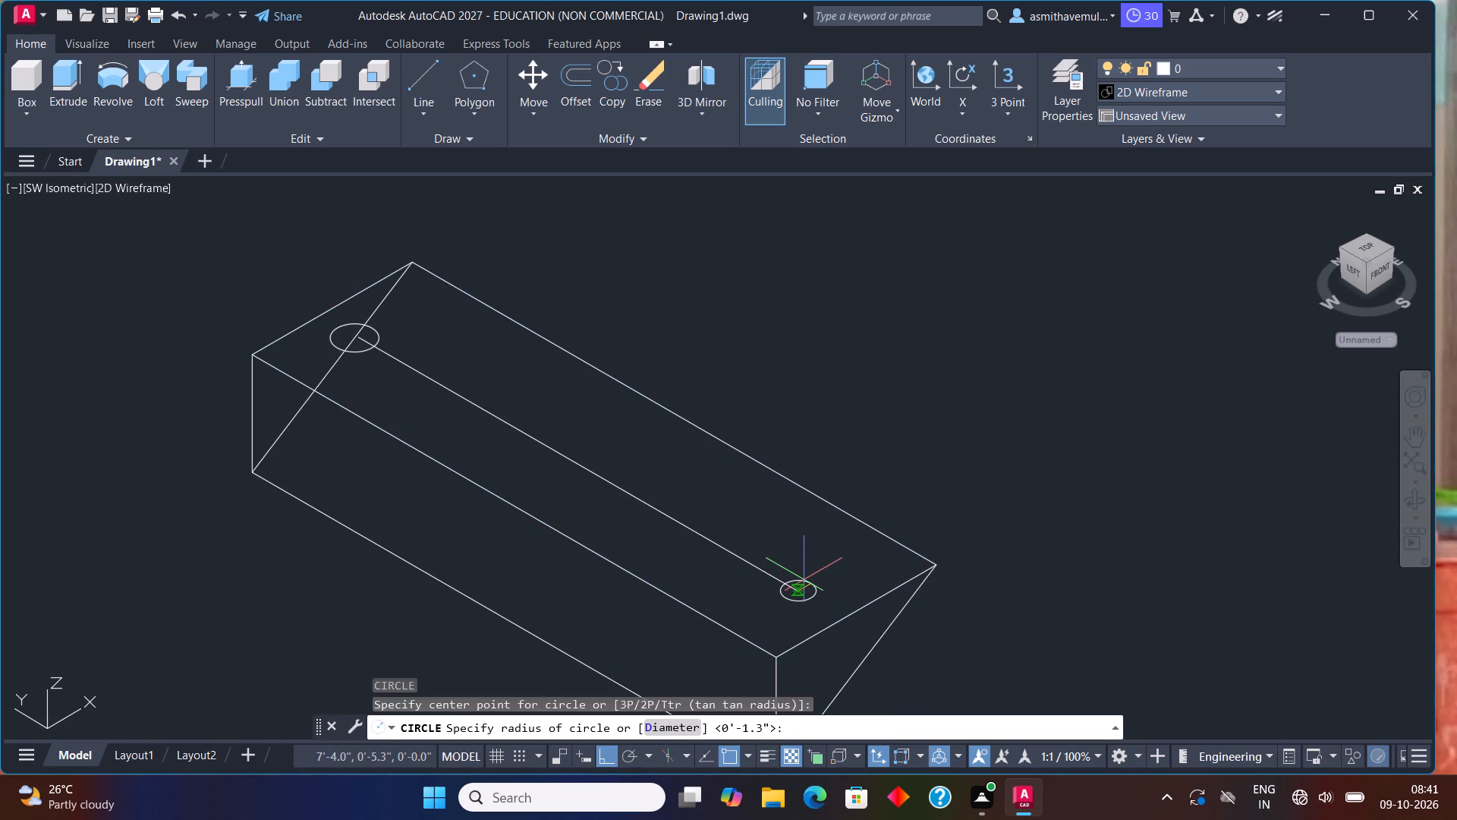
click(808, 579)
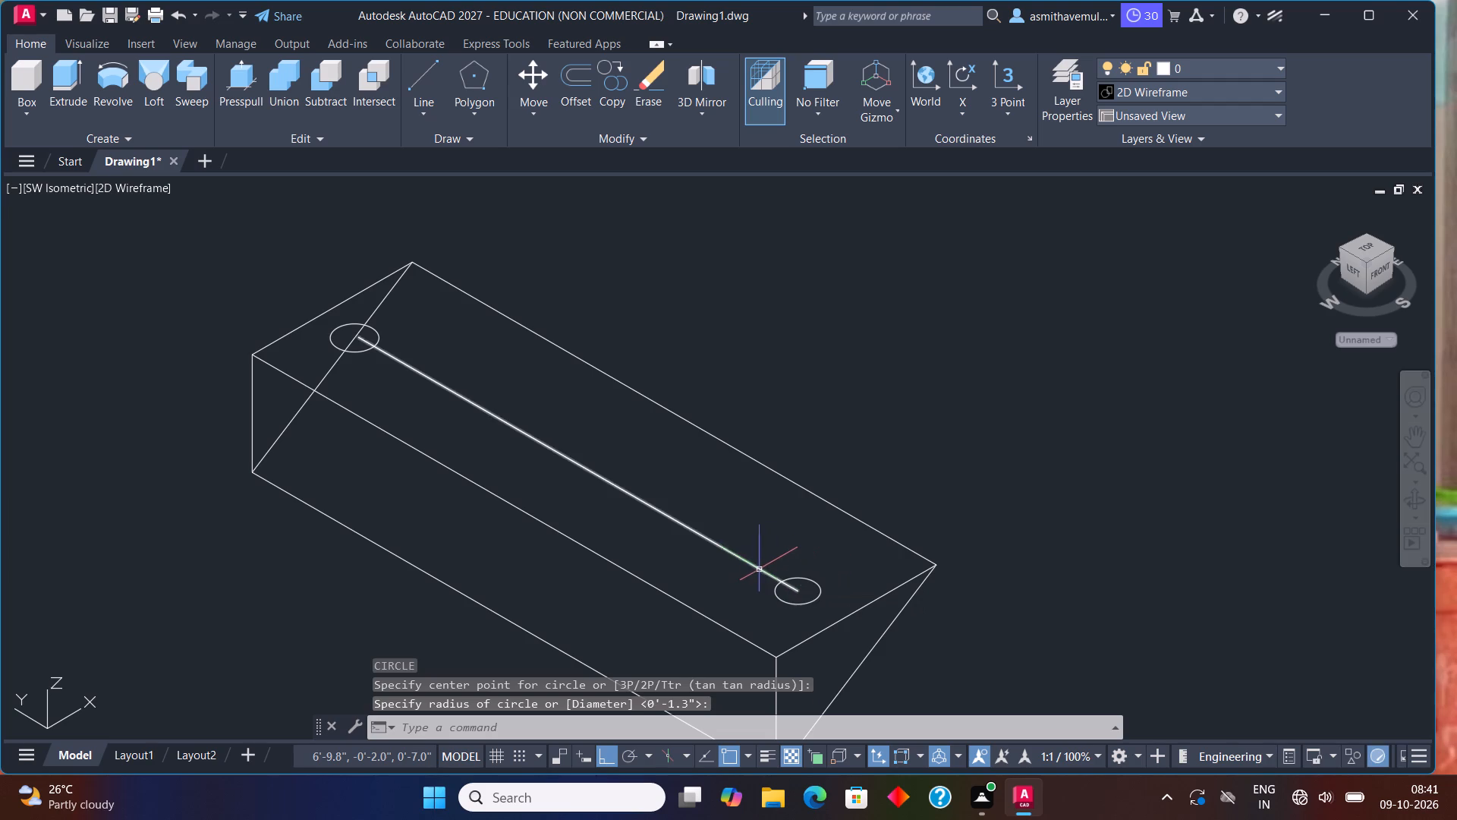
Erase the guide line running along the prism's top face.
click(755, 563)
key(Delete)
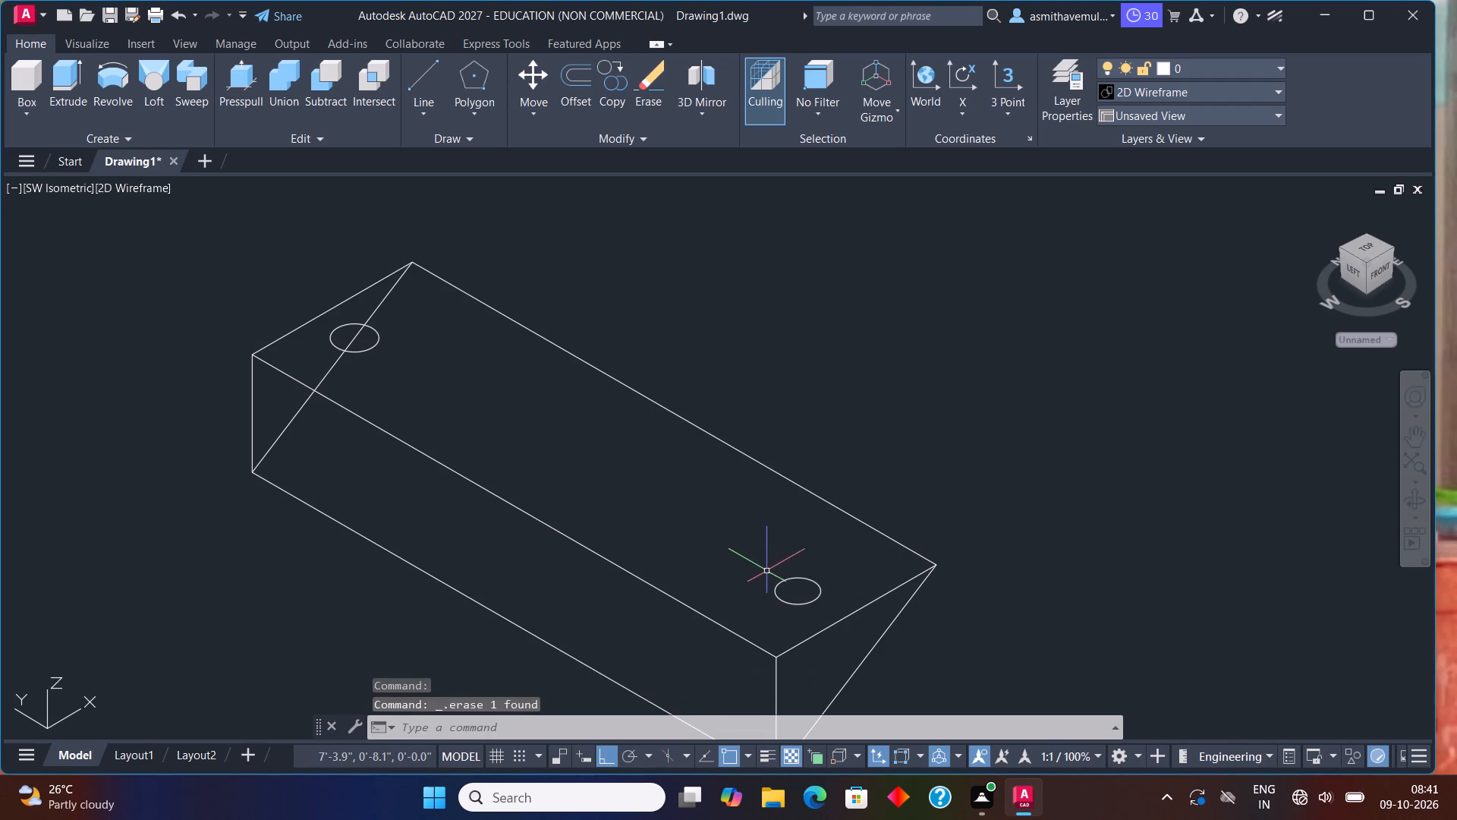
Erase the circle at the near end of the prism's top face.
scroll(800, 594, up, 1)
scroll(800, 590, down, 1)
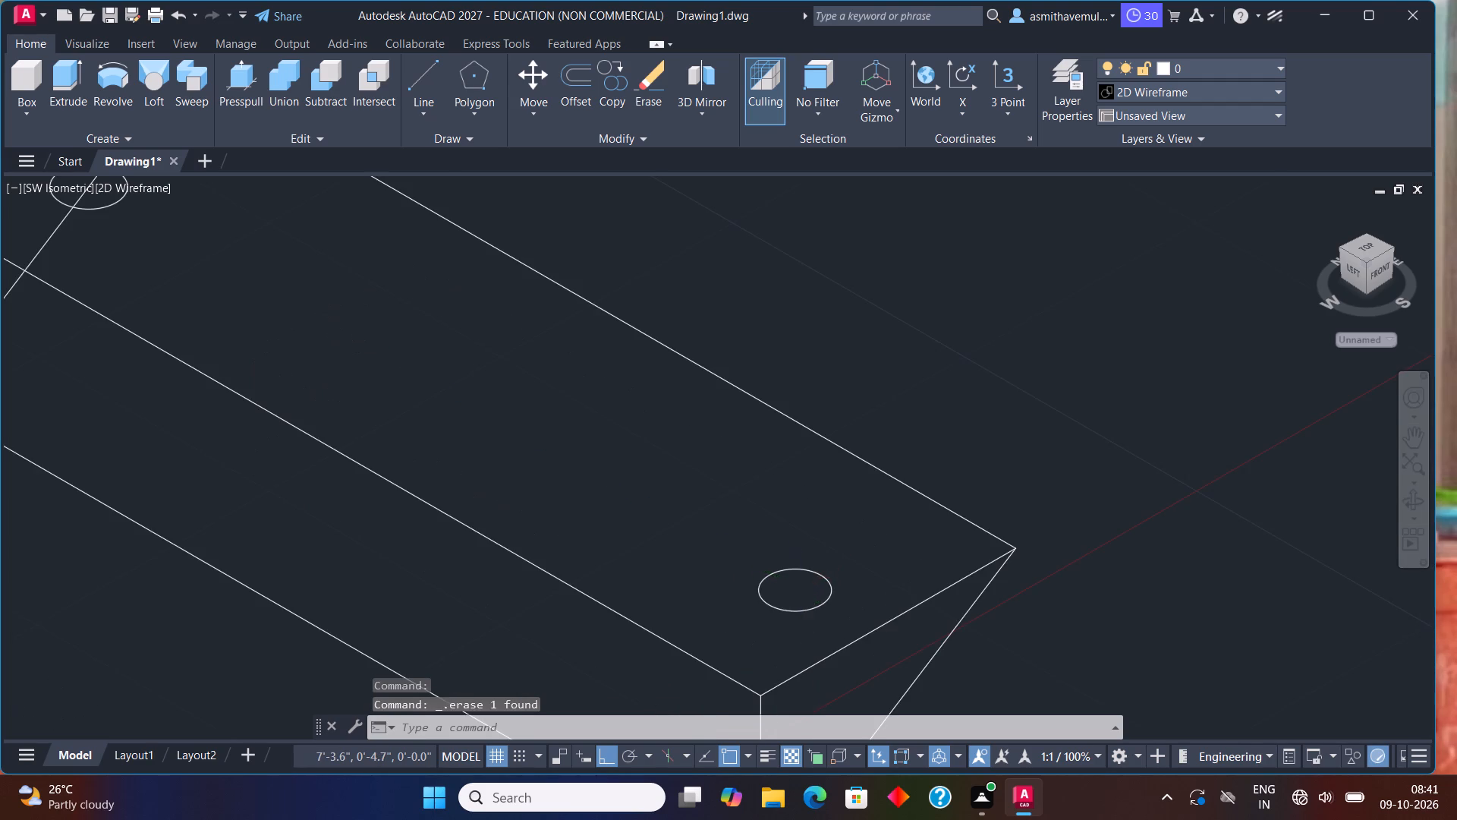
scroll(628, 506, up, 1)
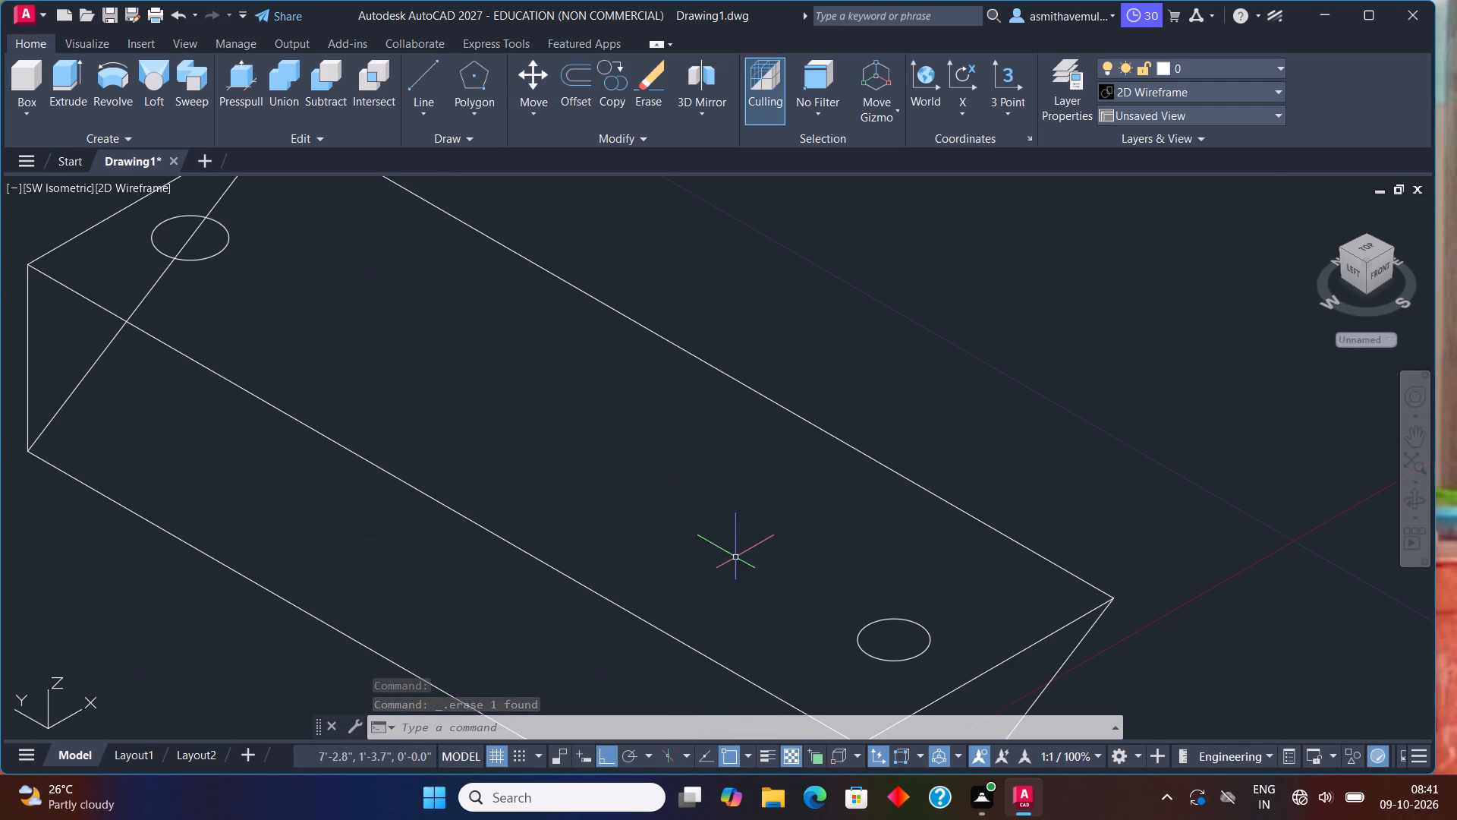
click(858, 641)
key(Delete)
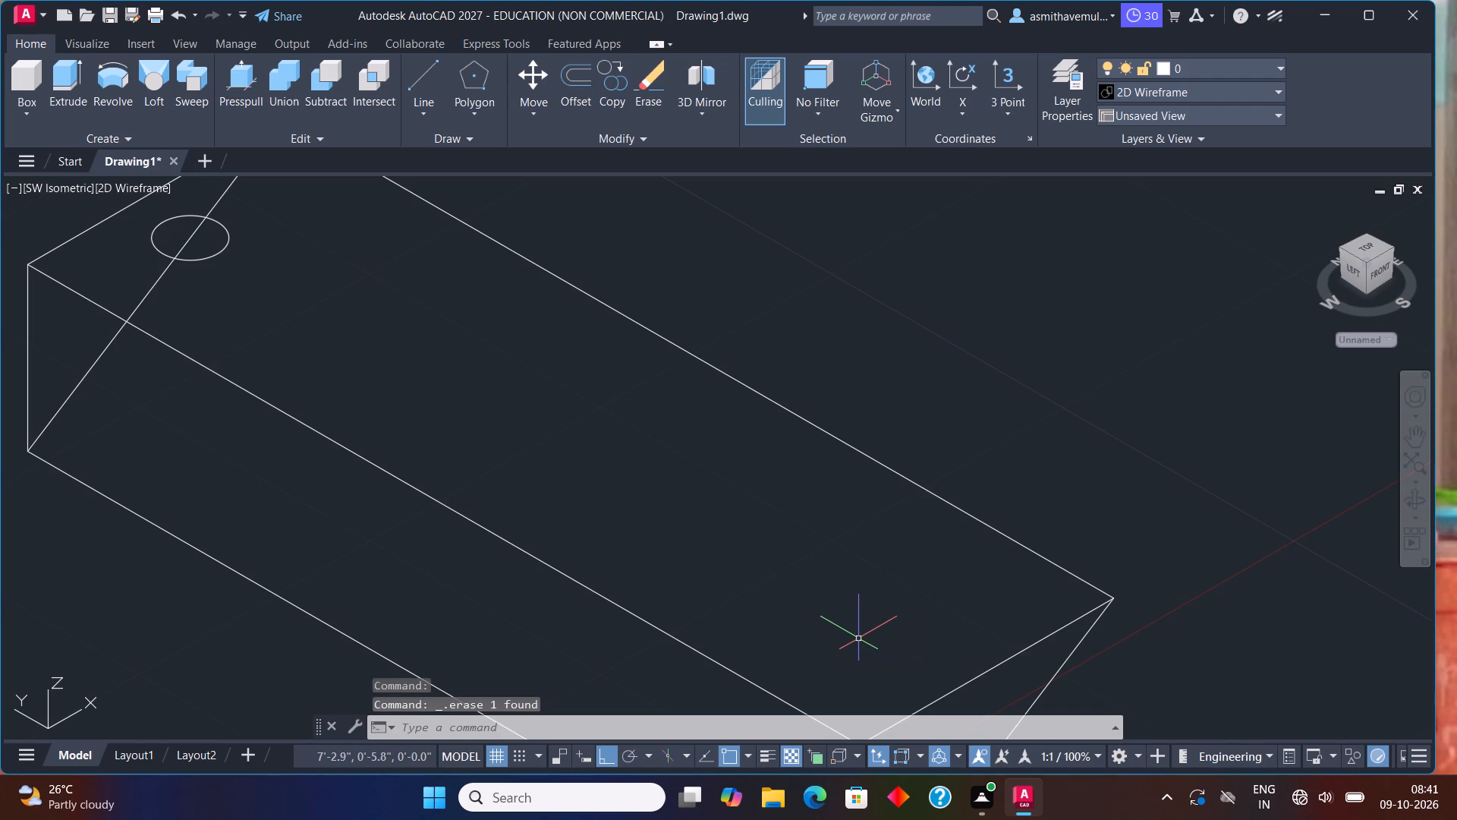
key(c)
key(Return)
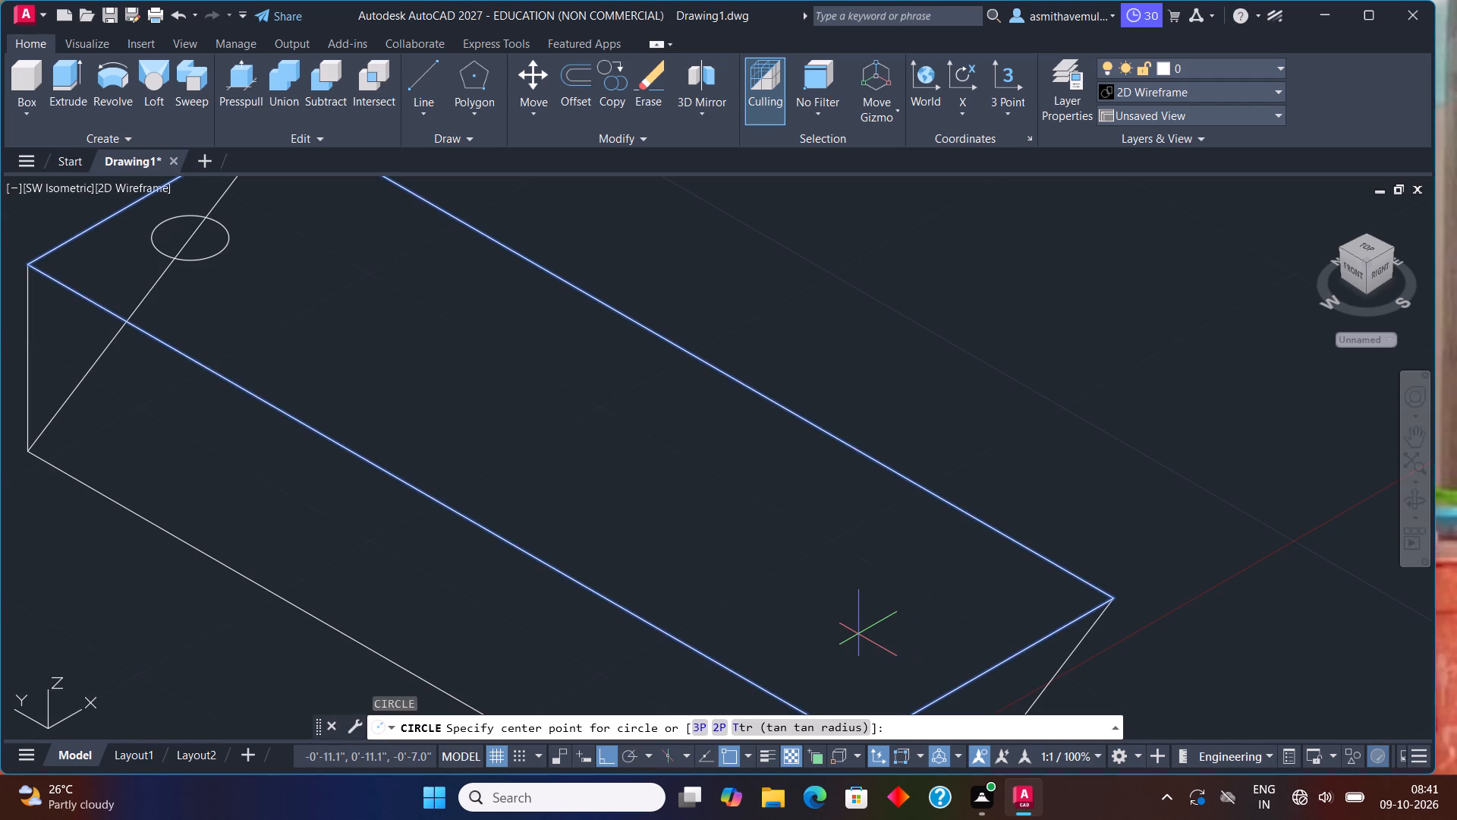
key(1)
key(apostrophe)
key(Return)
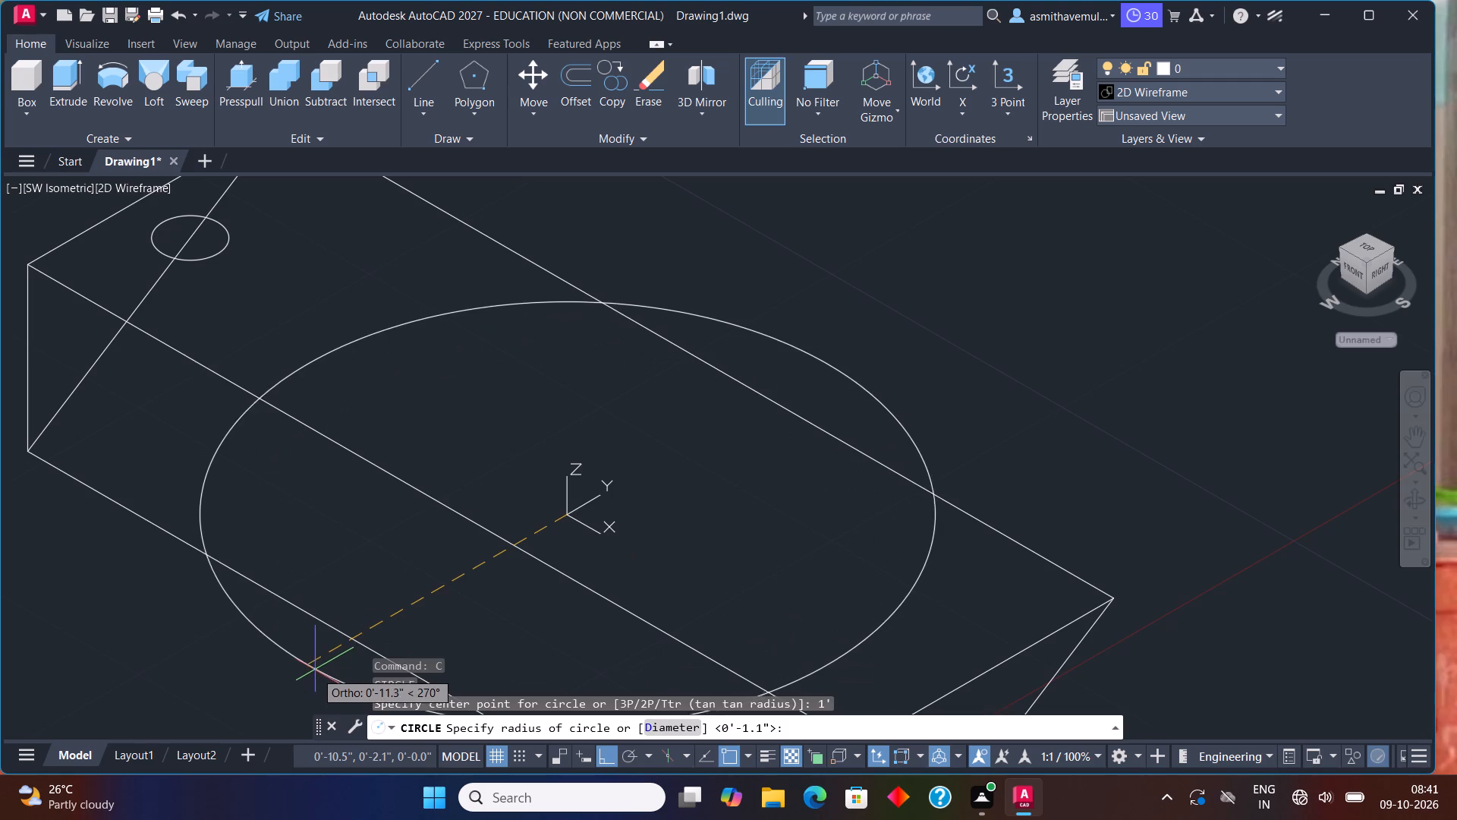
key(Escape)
Draw a circle of 1" radius on the prism's top face, close to its near end.
key(c)
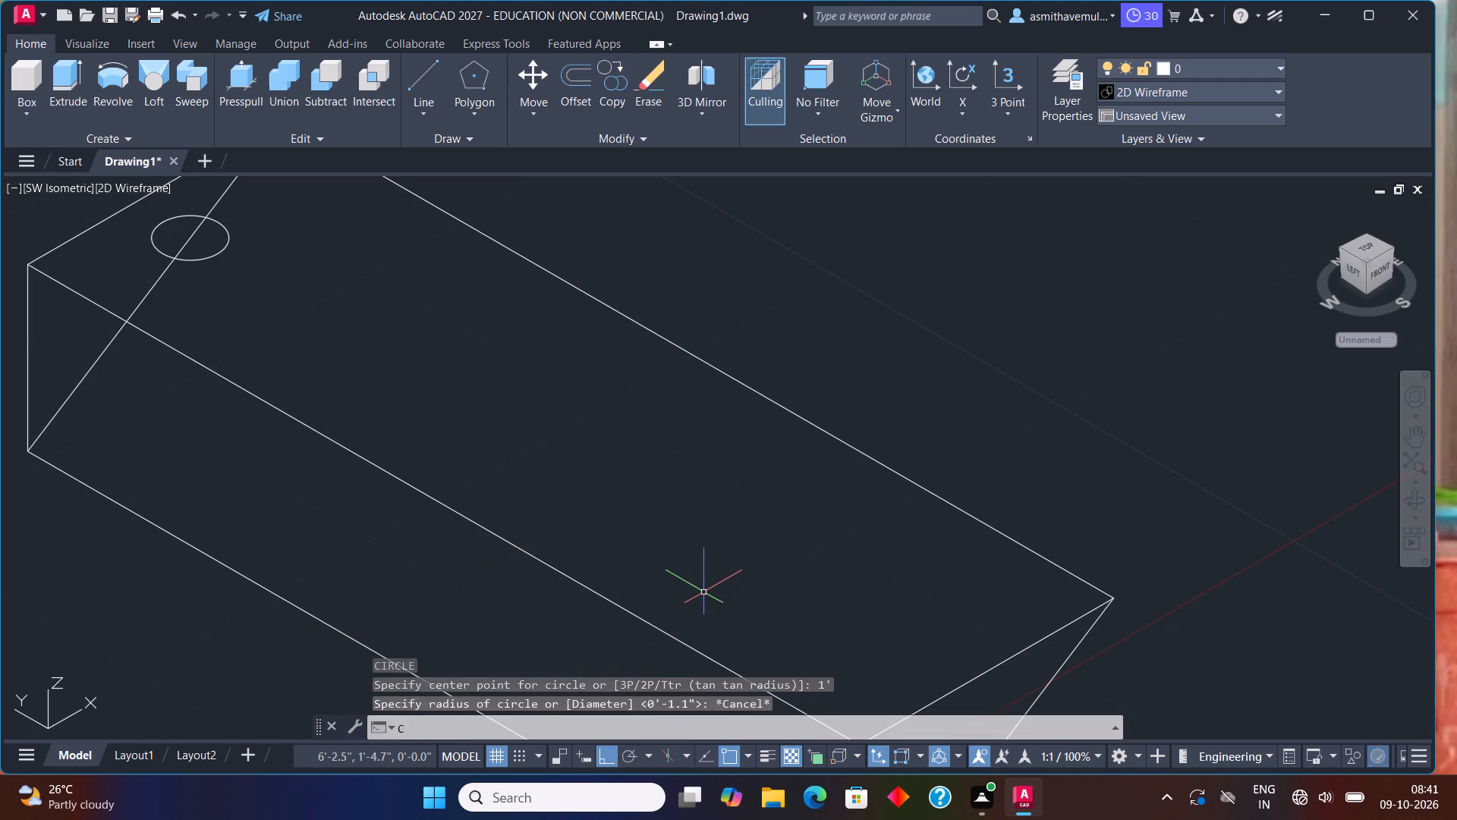
key(Return)
click(895, 636)
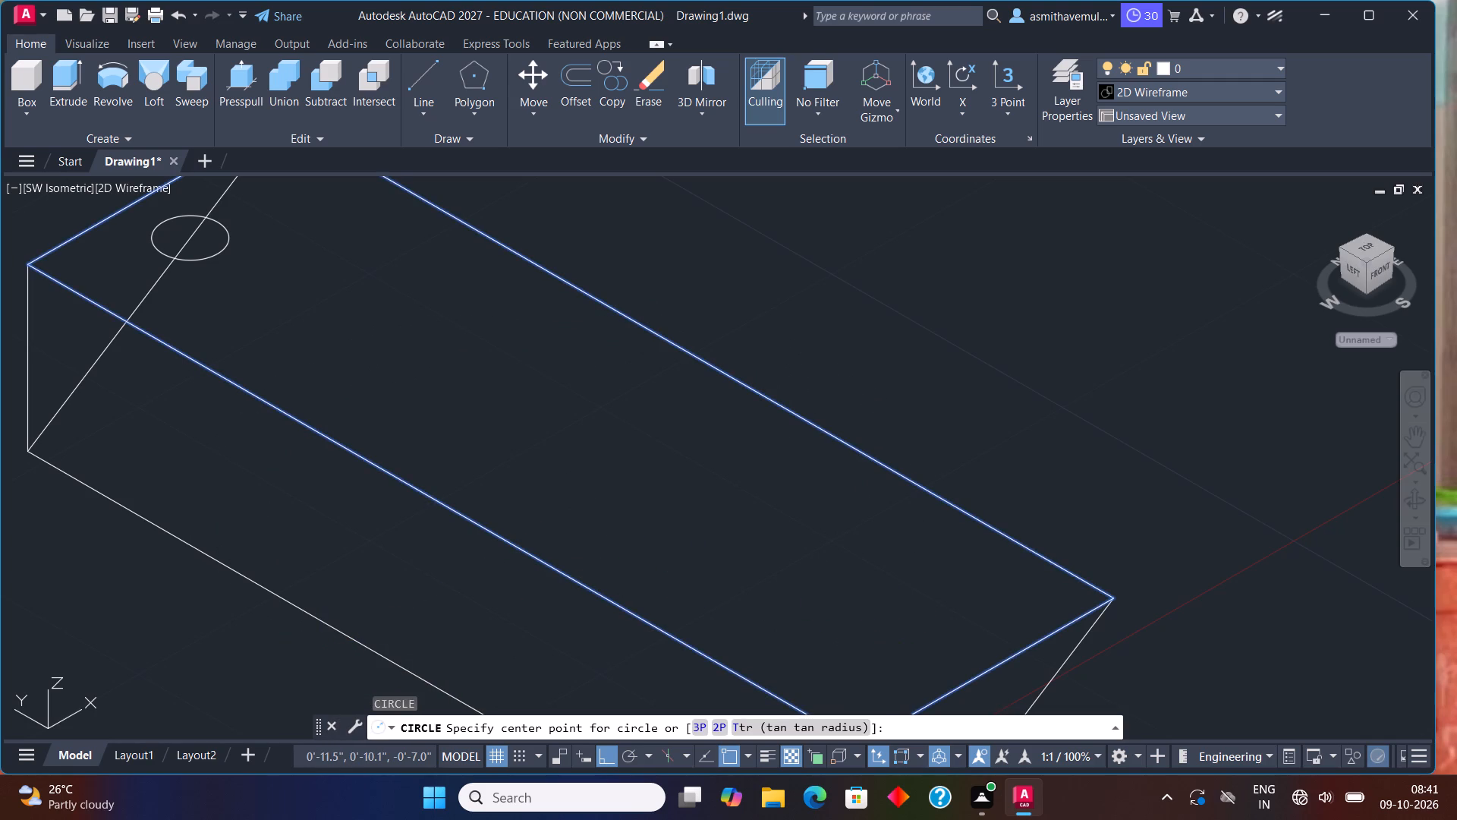
key(1)
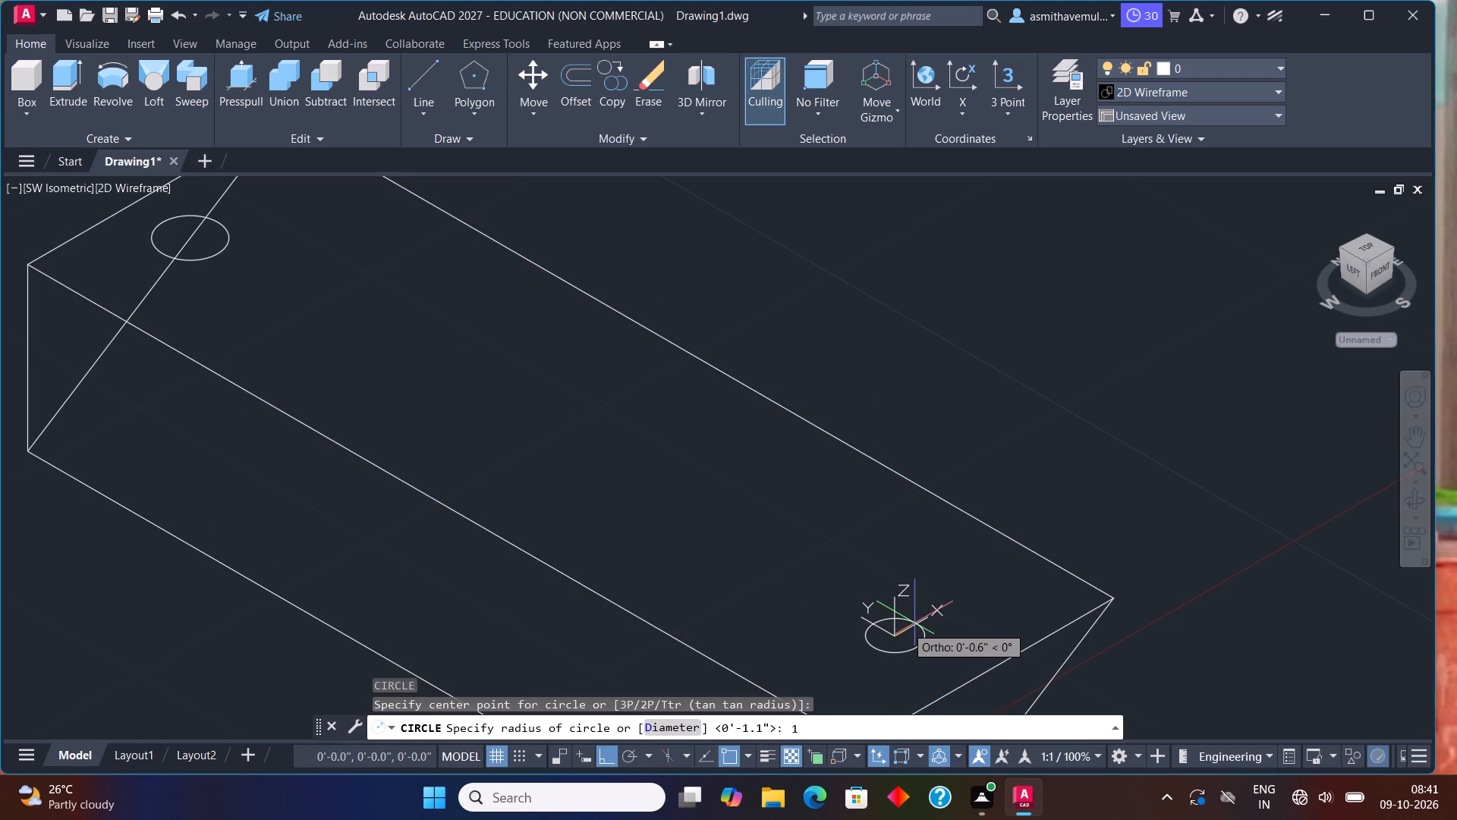
key(shift+quotedbl)
key(Return)
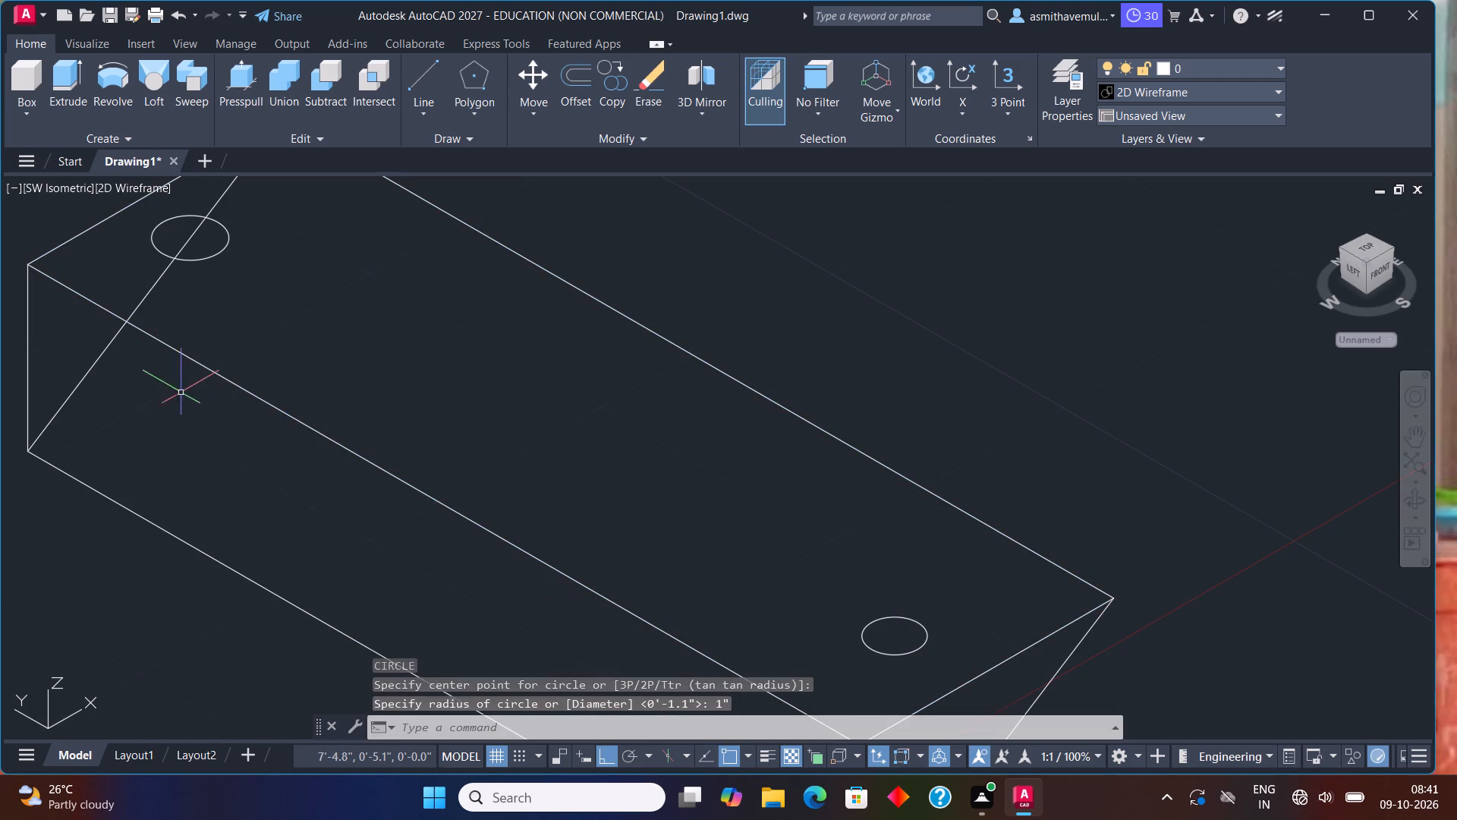
Erase the circle at the far end of the prism's top face.
click(169, 254)
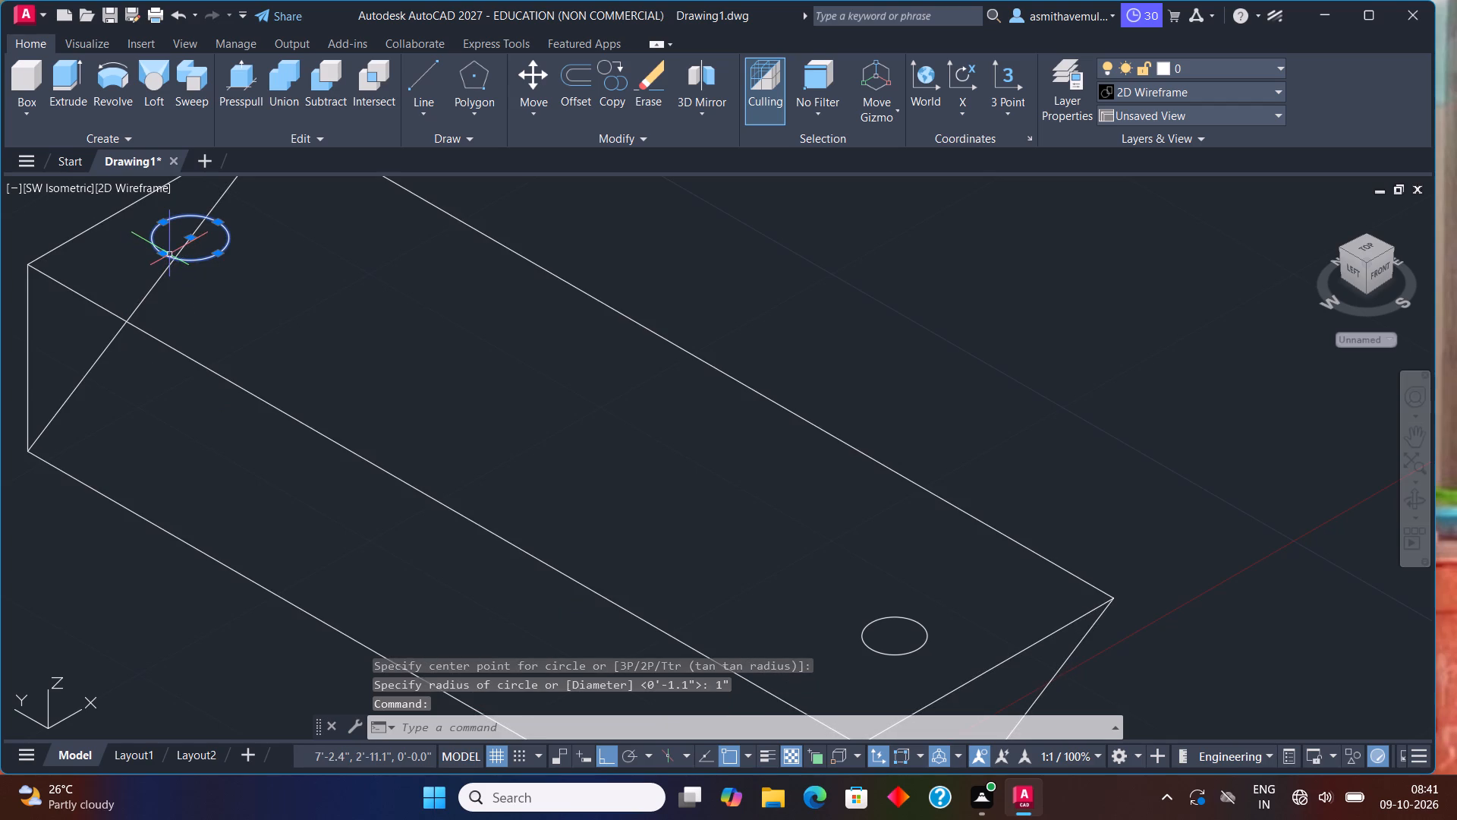
key(Delete)
Draw a guide line from the near-end circle's centre straight along the prism's top face, ending close to its far end.
key(l)
key(Return)
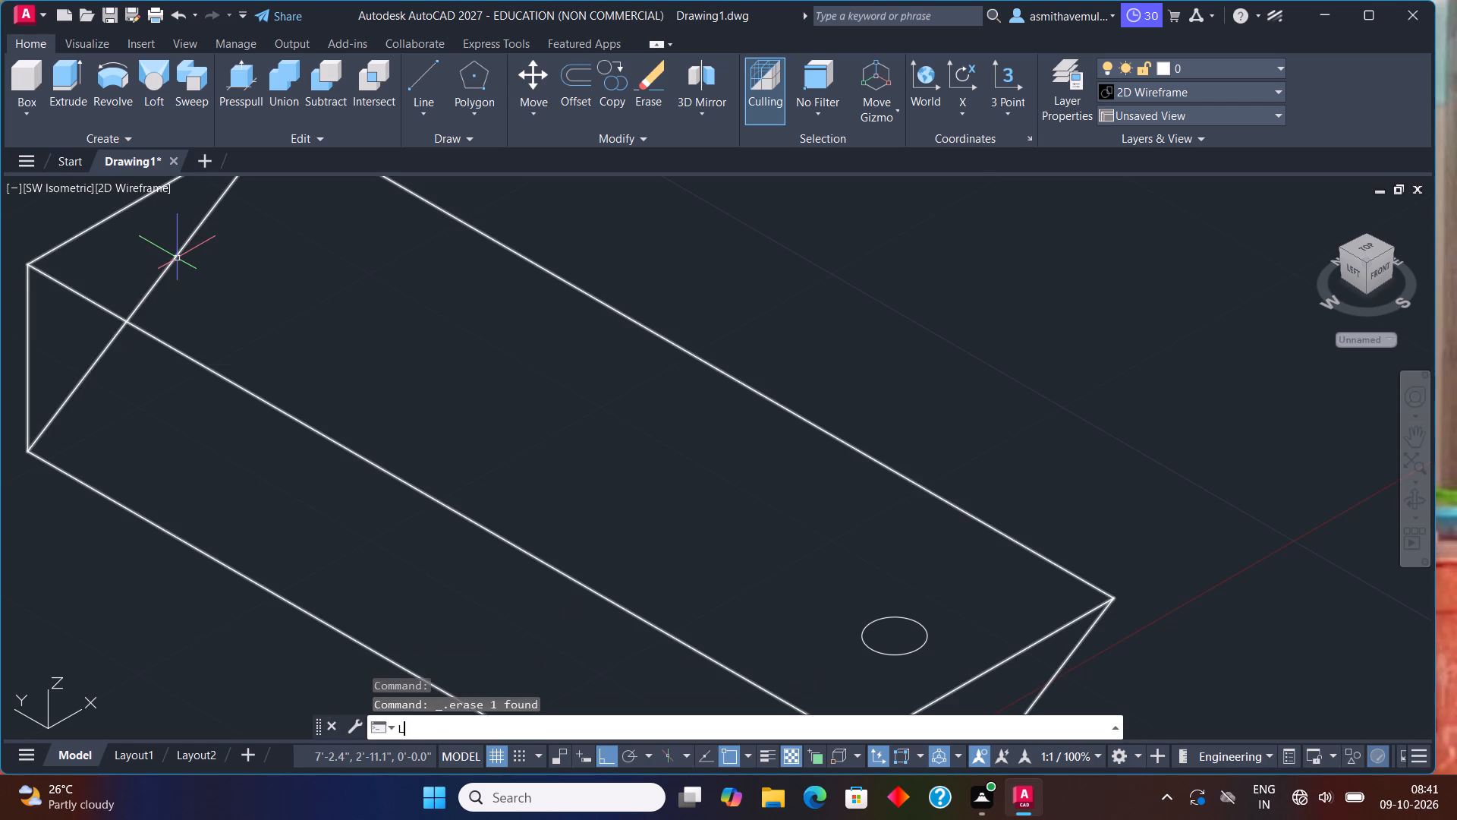
click(891, 635)
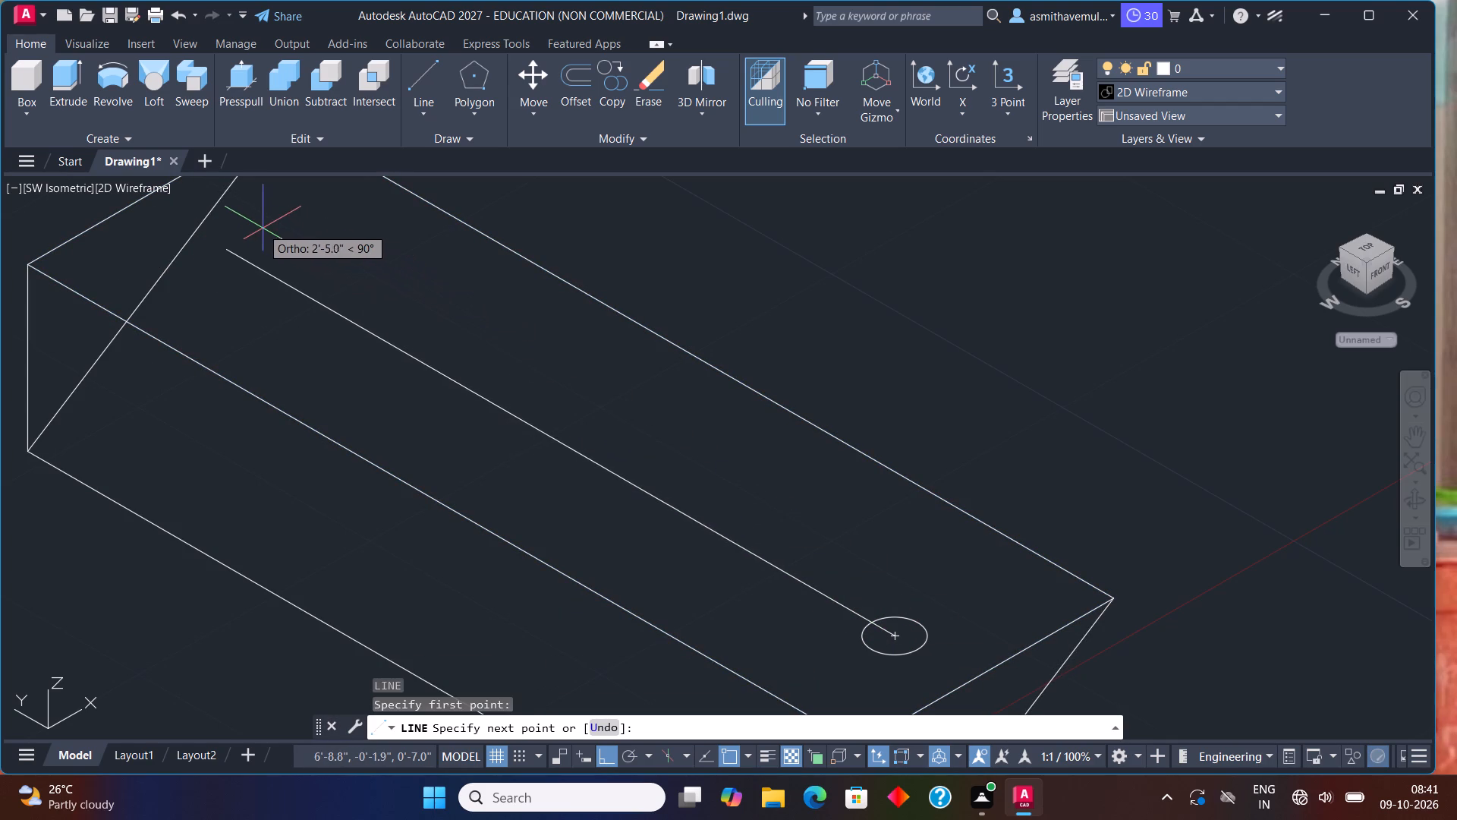
click(231, 224)
key(Escape)
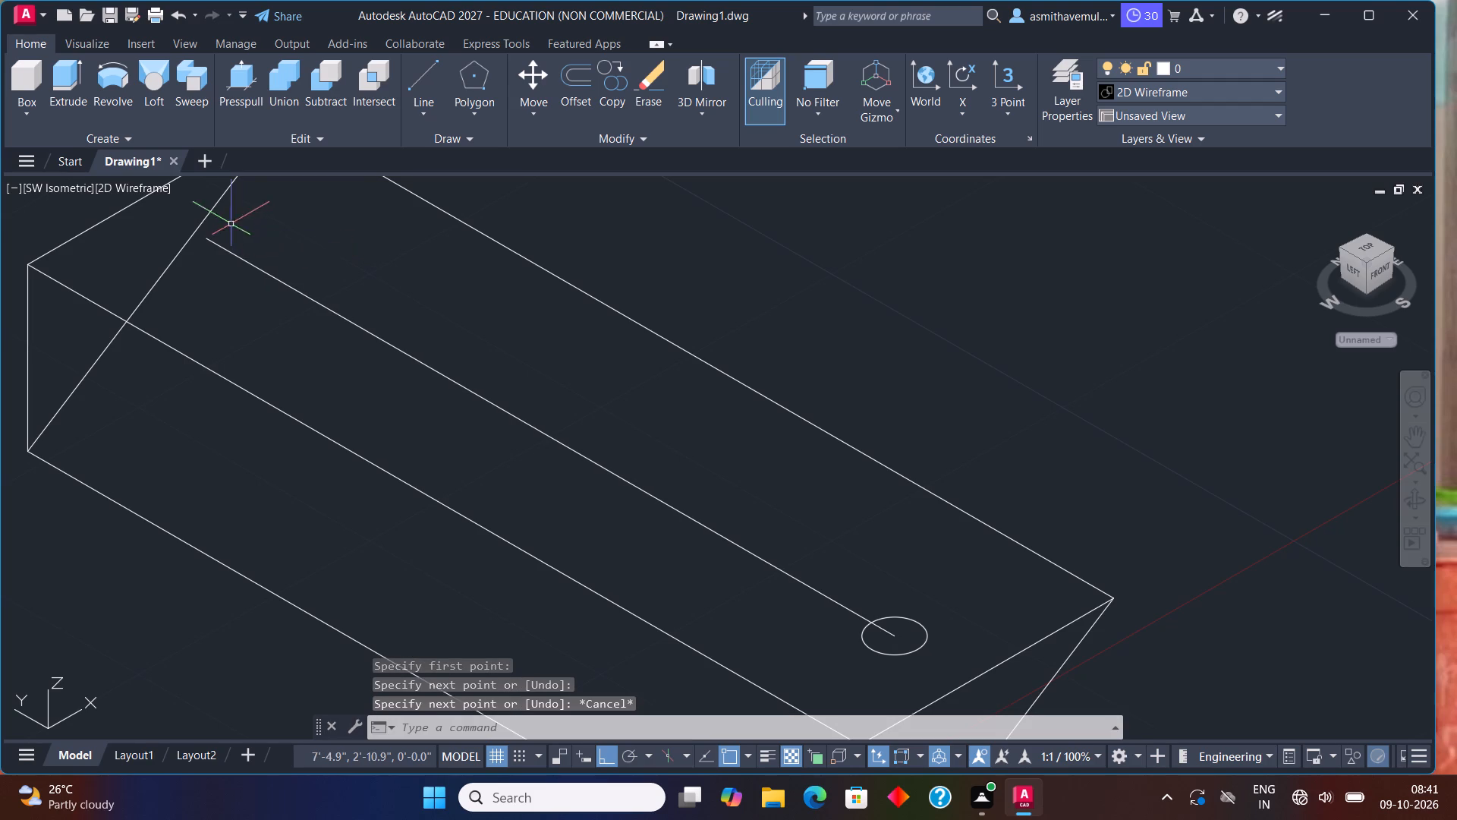
Draw a circle of 1" radius centred on the guide line's far end.
key(c)
key(Return)
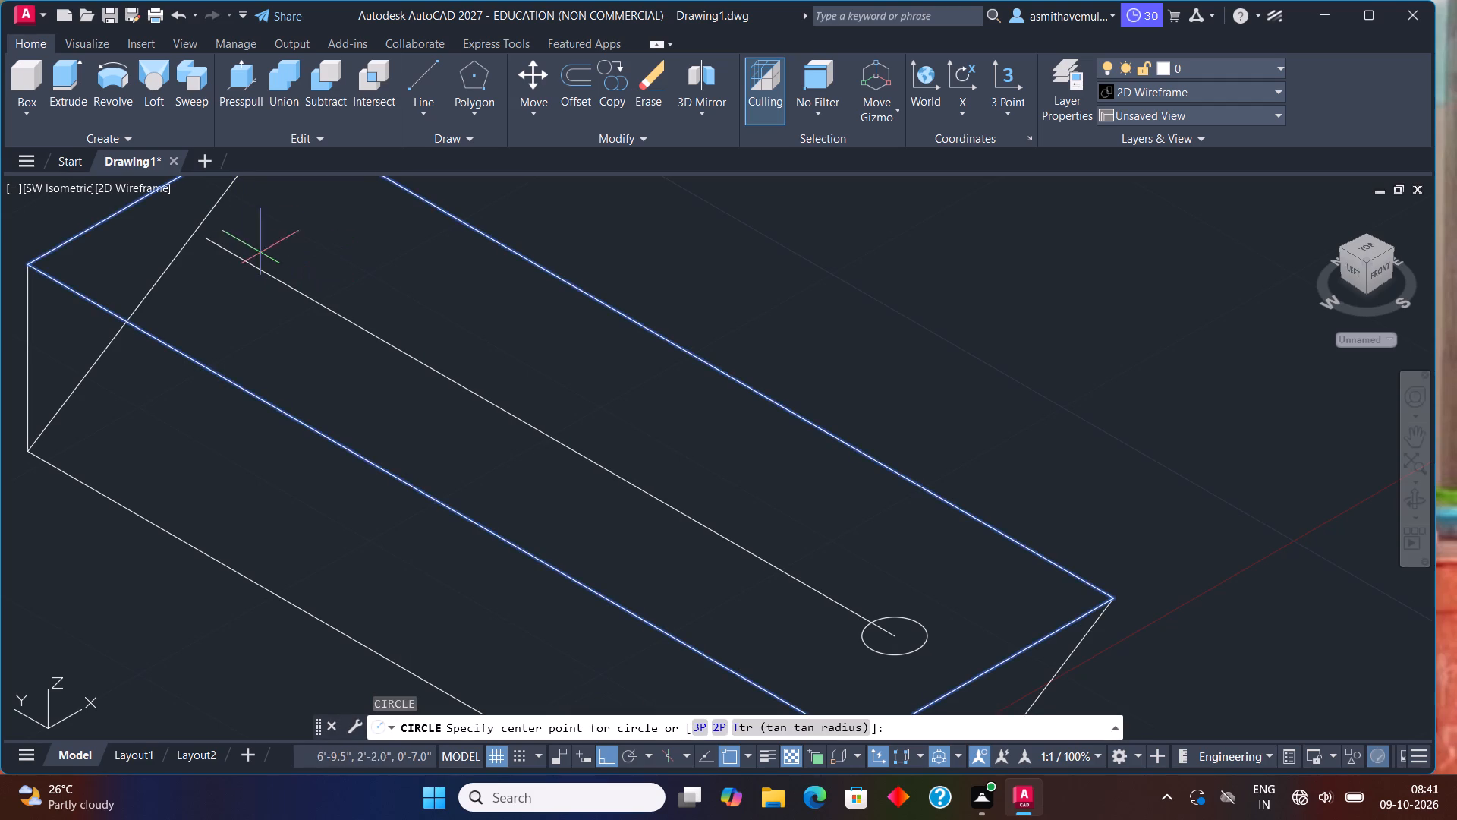
click(205, 235)
key(1)
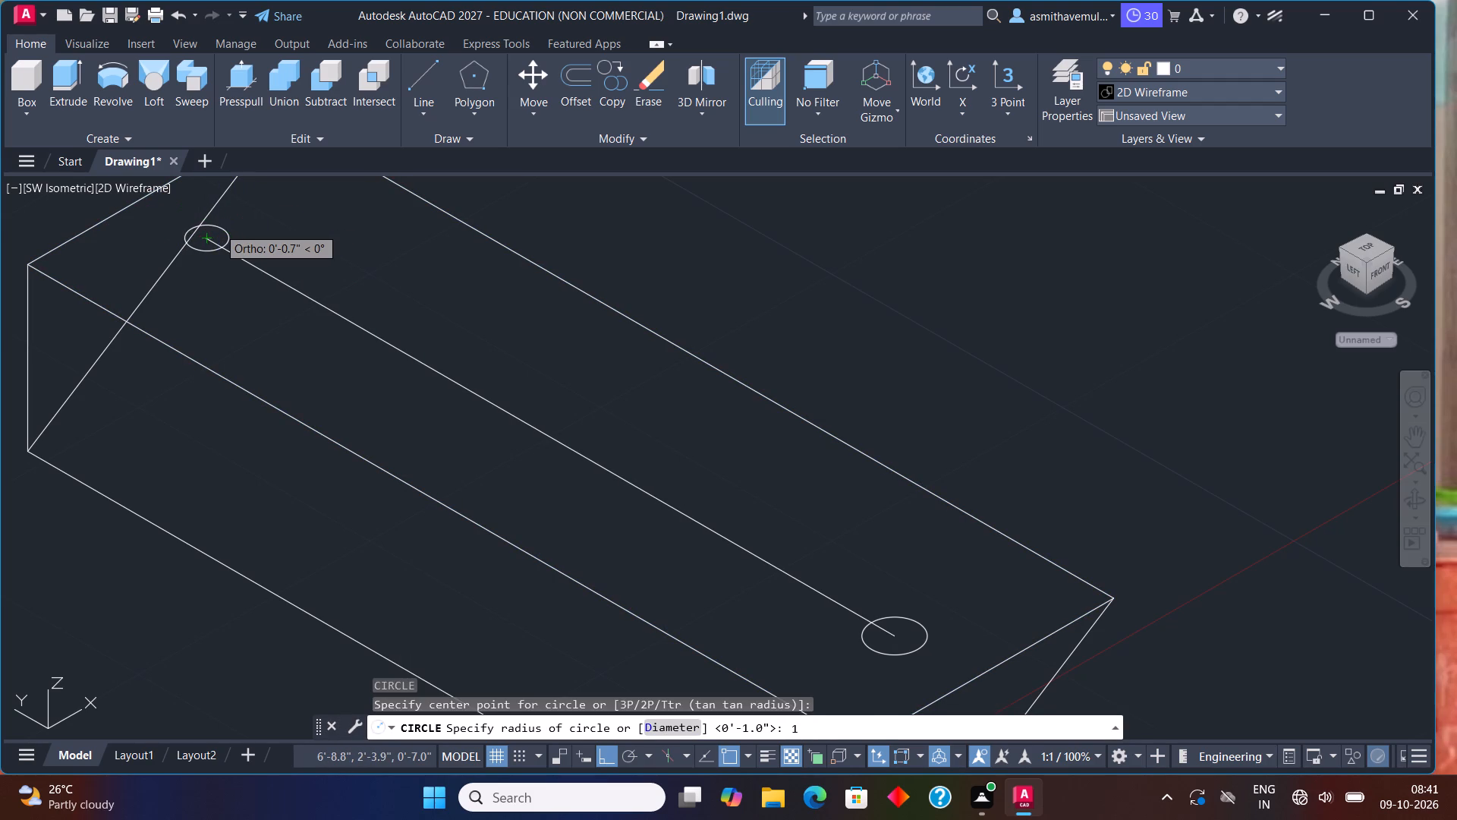
key(shift+quotedbl)
key(Return)
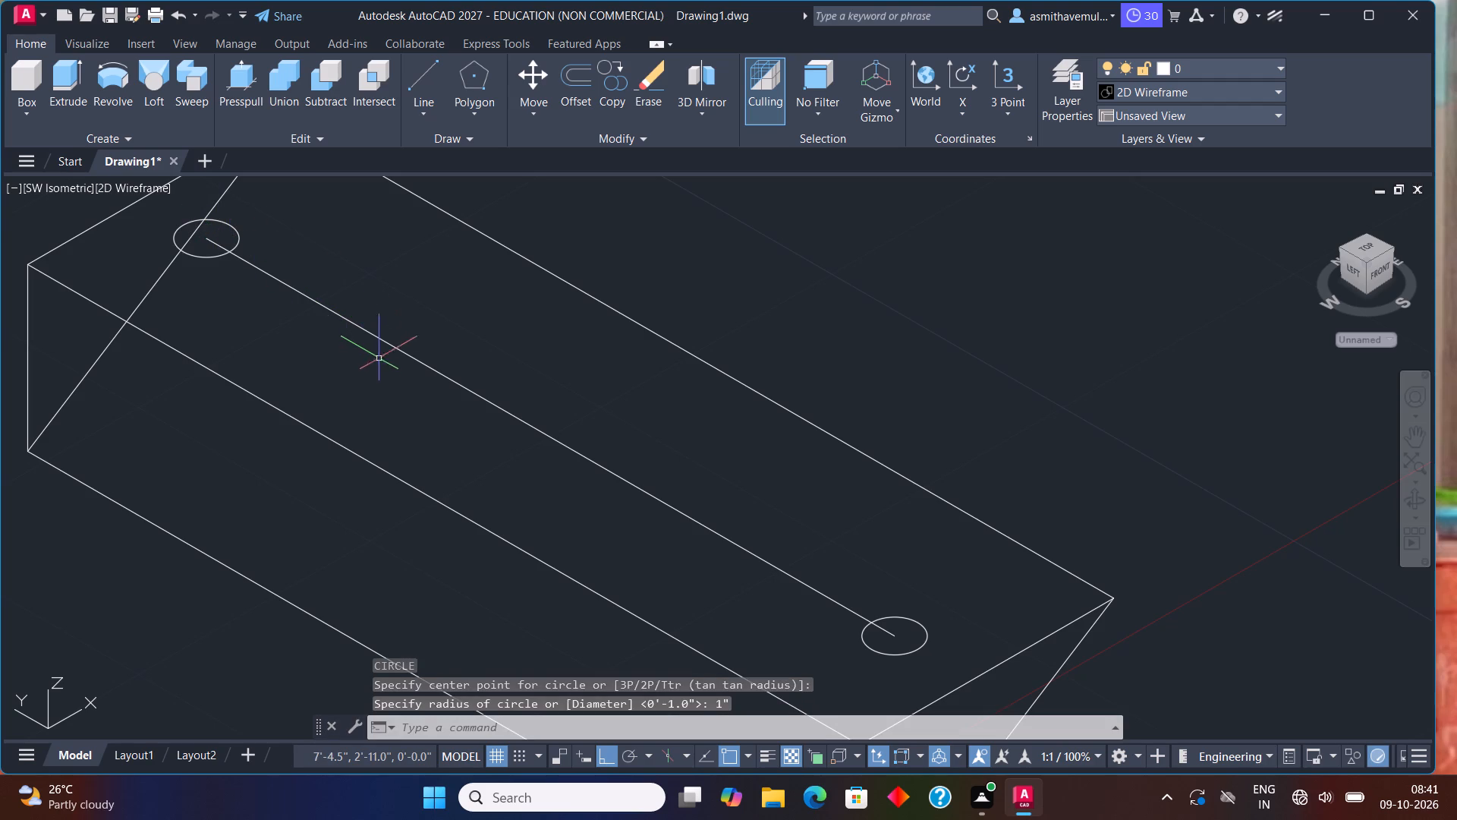
Erase the guide line joining the two circles' centres.
click(389, 345)
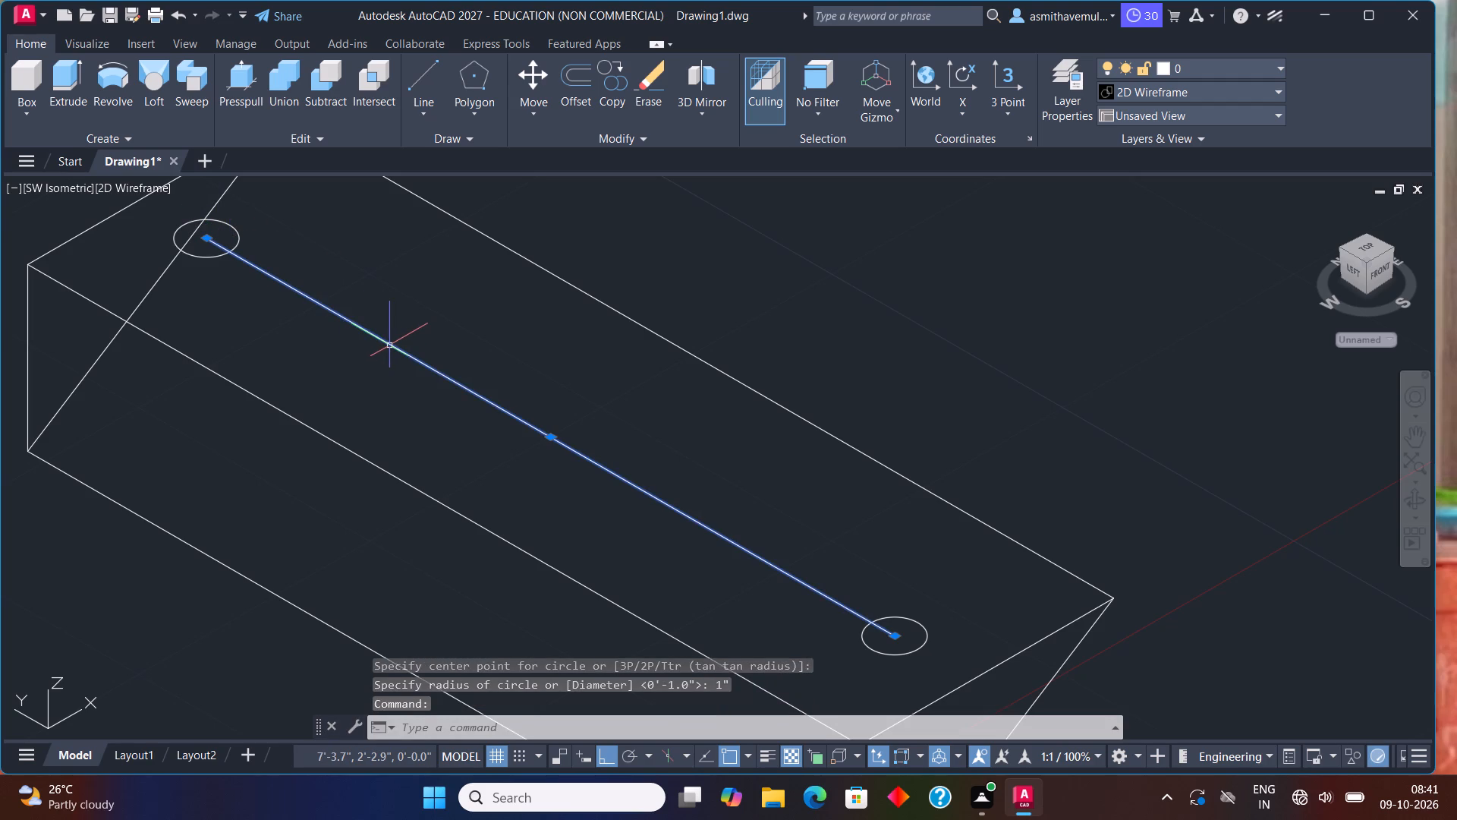
key(Delete)
Extrude the circle at the far end of the prism's top face upward by 3'.
scroll(390, 345, down, 1)
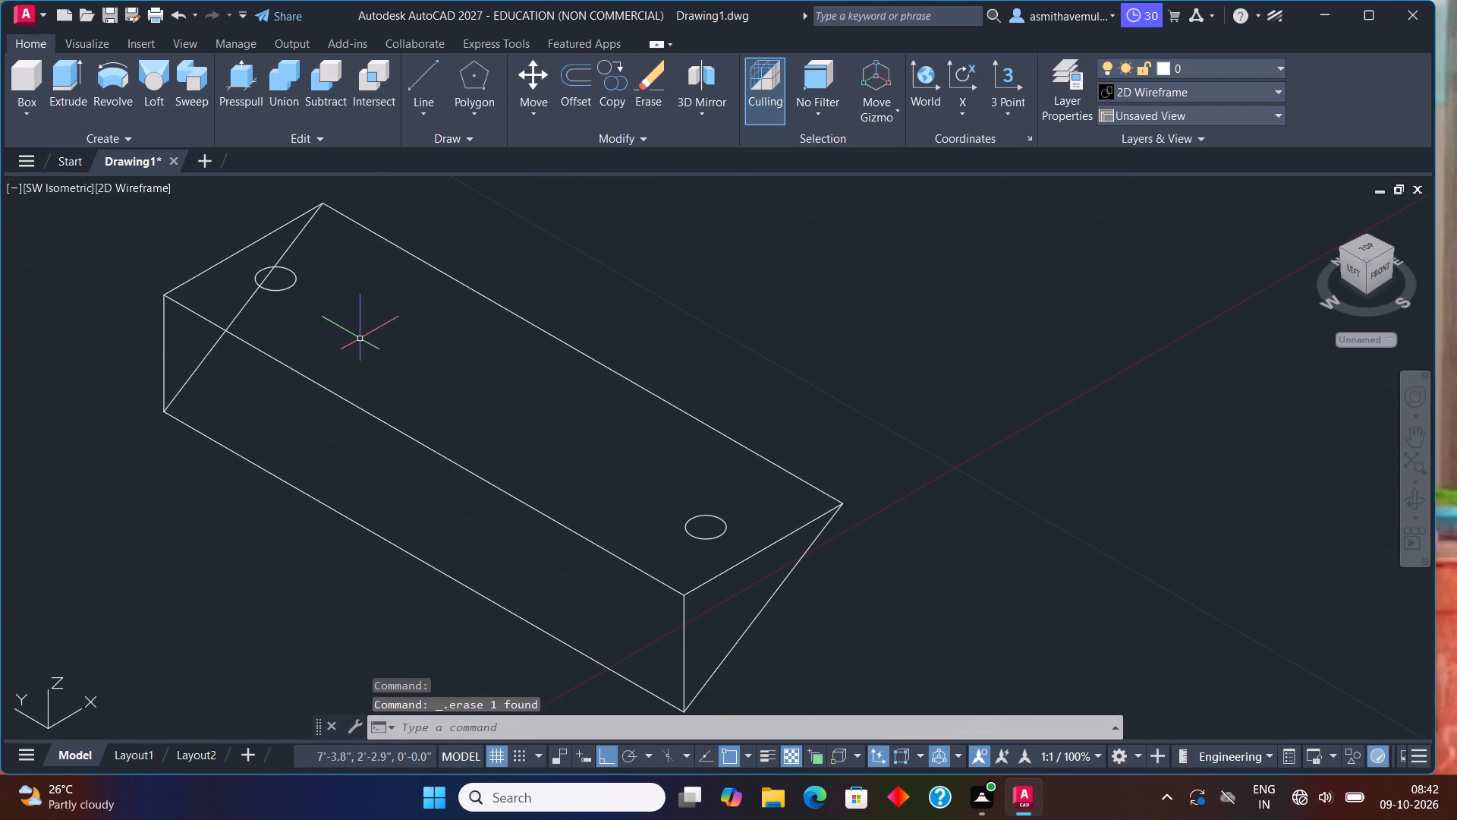
text(EXTRUDE)
key(Return)
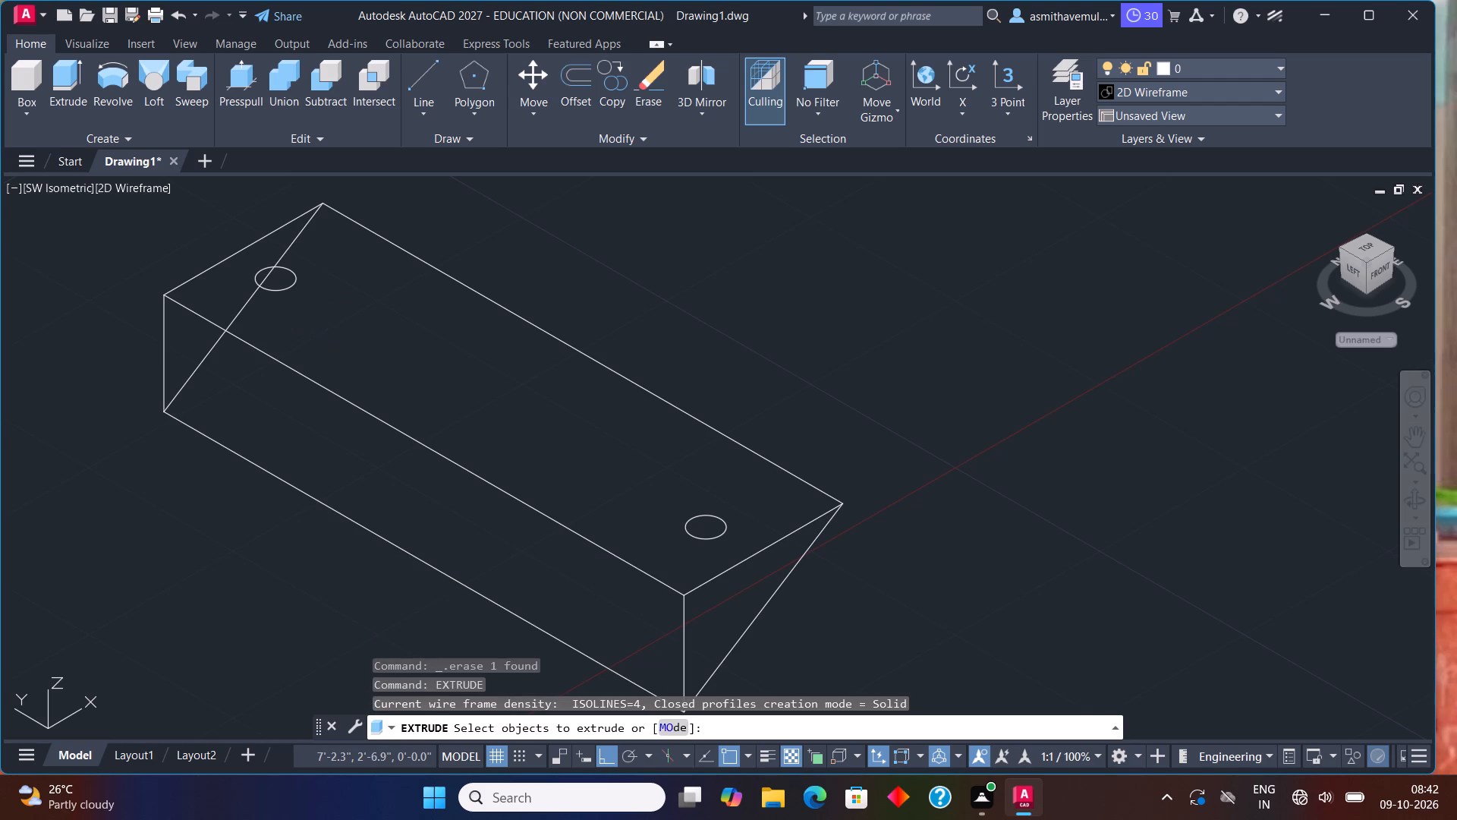
click(289, 287)
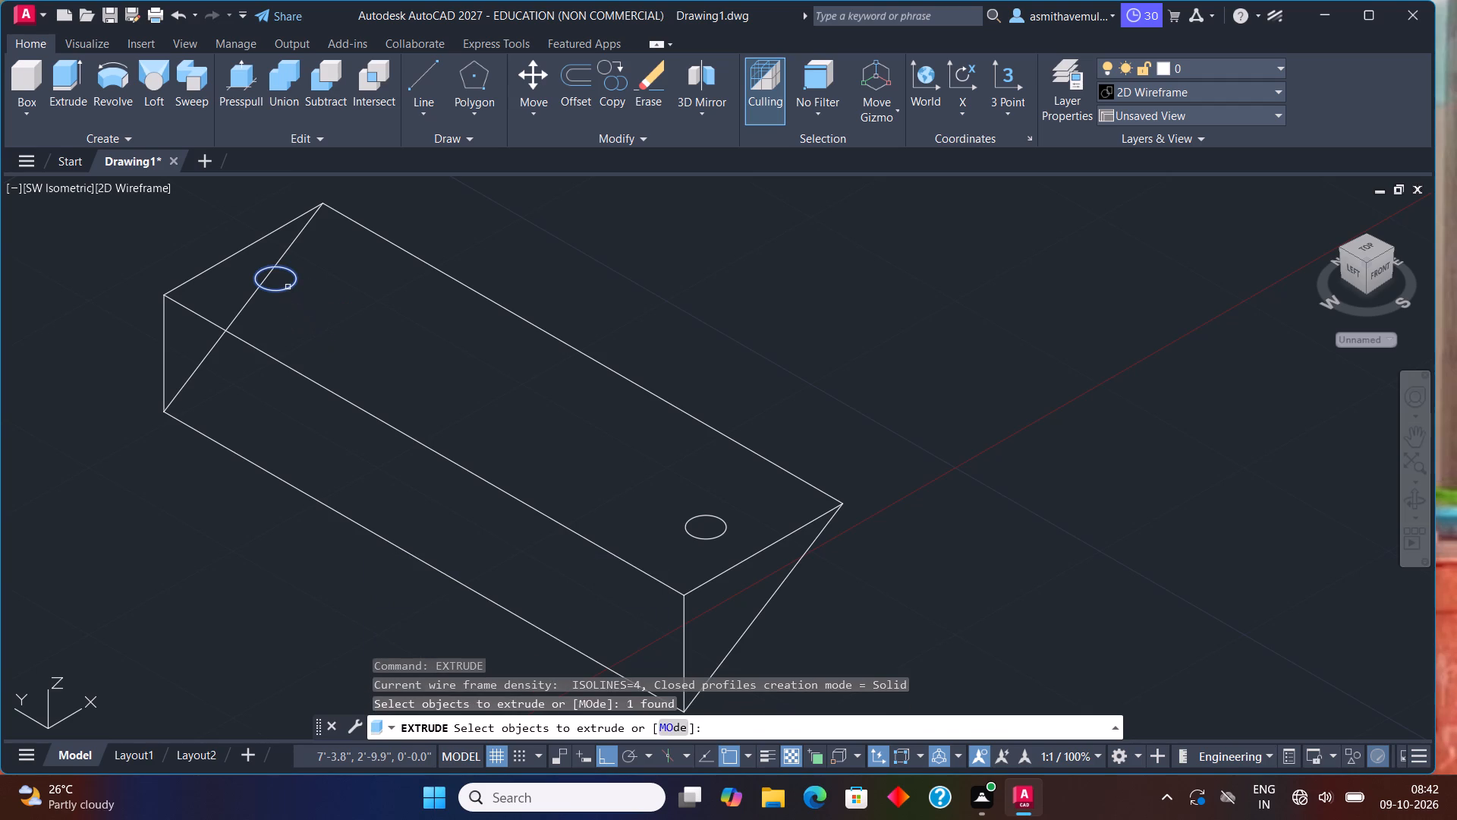
key(Return)
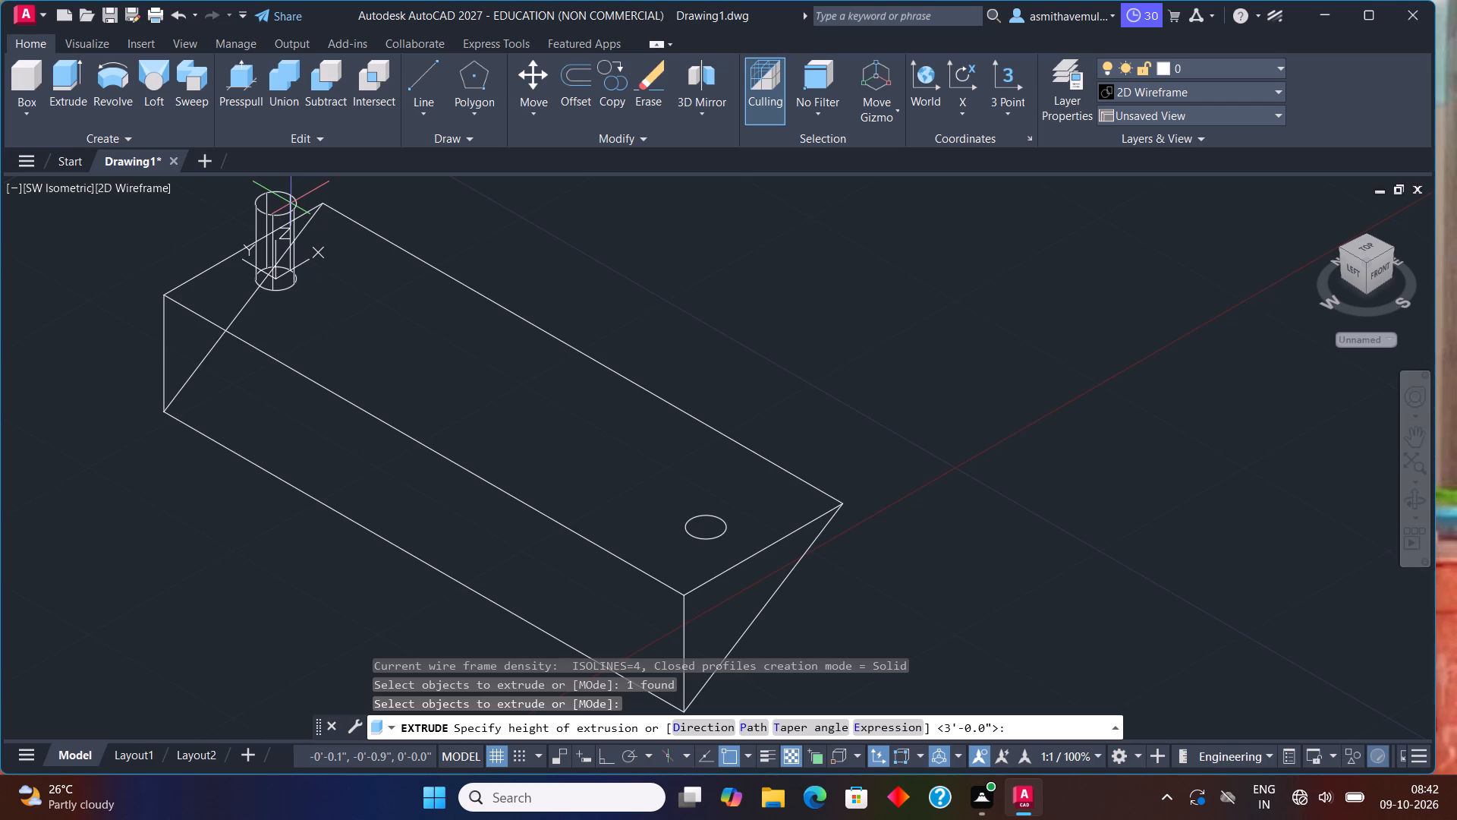
middle_drag(291, 203, 281, 371)
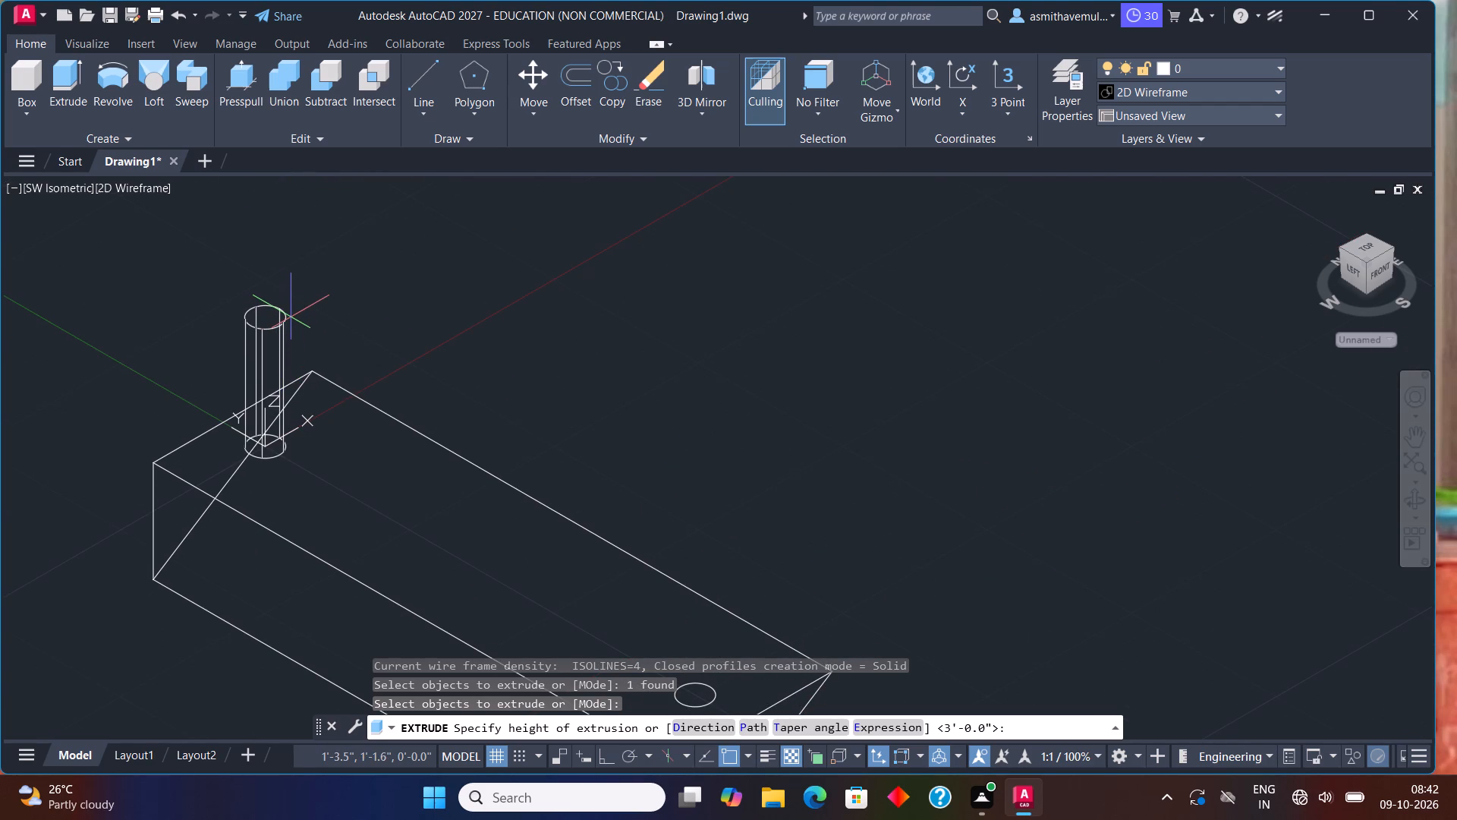
text(3')
key(Return)
Extrude the remaining circle at the other end of the prism's top face upward by 3'.
scroll(305, 355, down, 4)
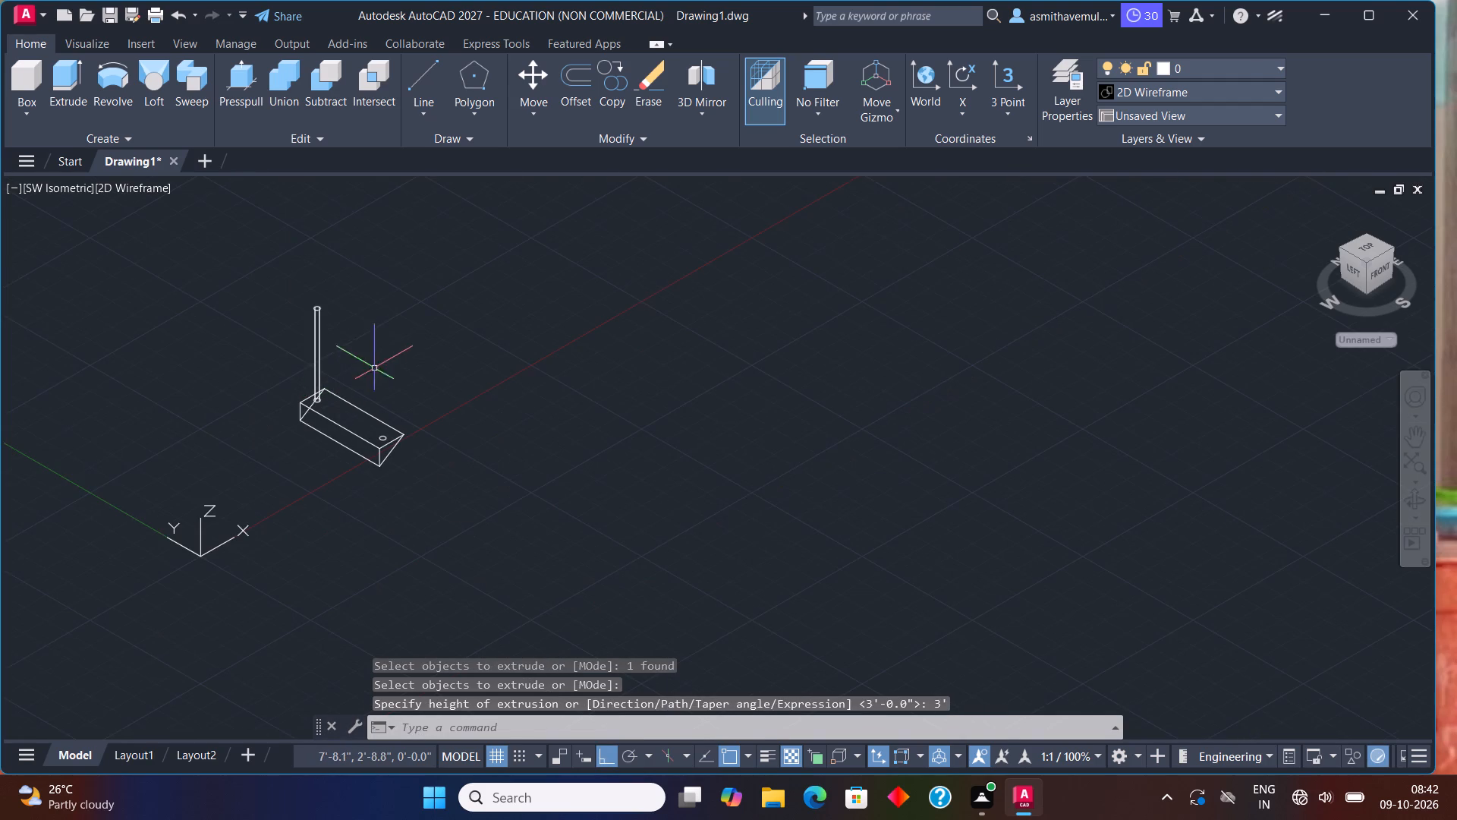
scroll(373, 378, up, 1)
middle_drag(371, 375, 458, 424)
scroll(444, 427, up, 2)
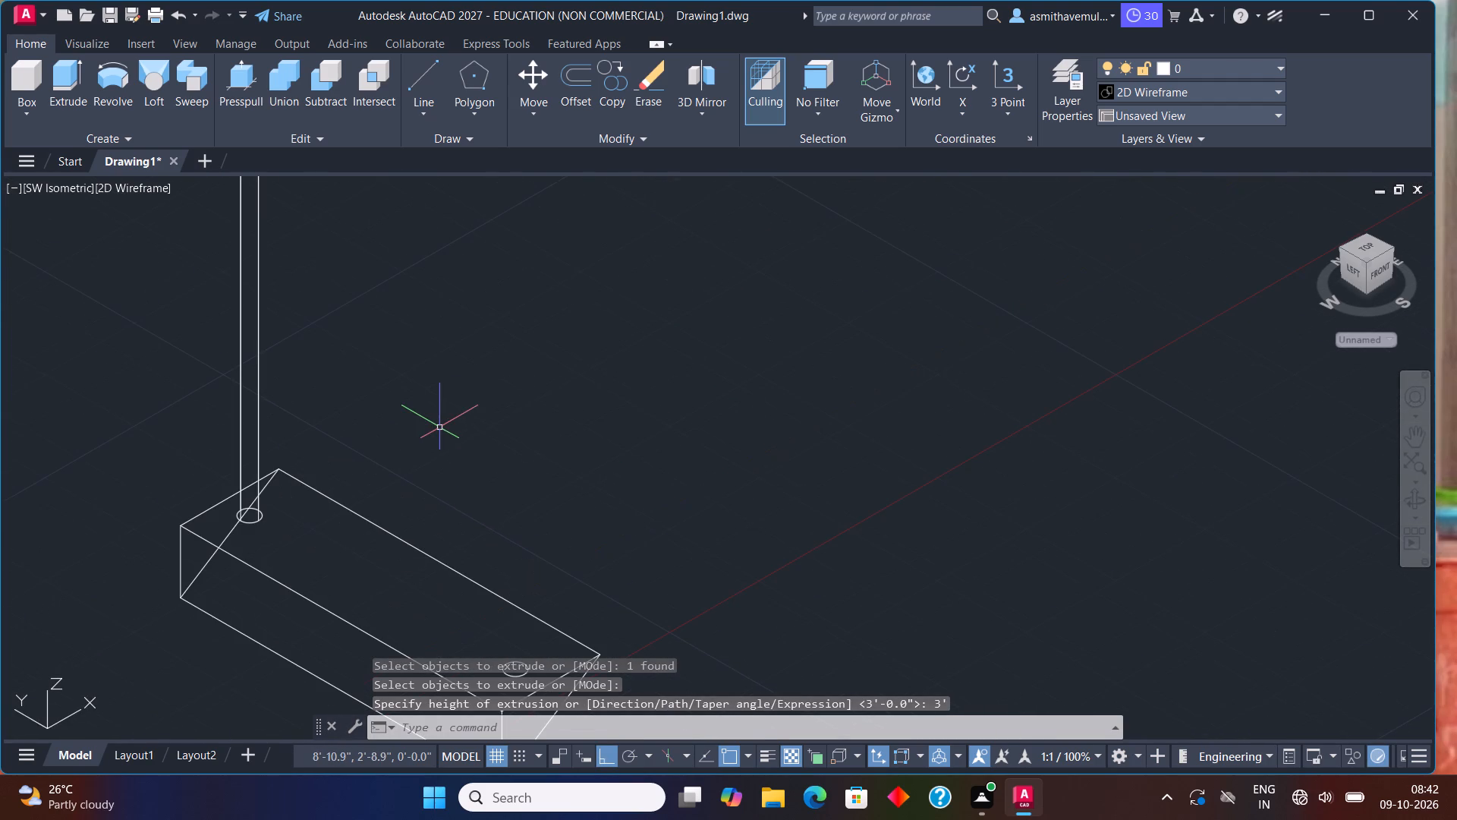
scroll(433, 413, down, 1)
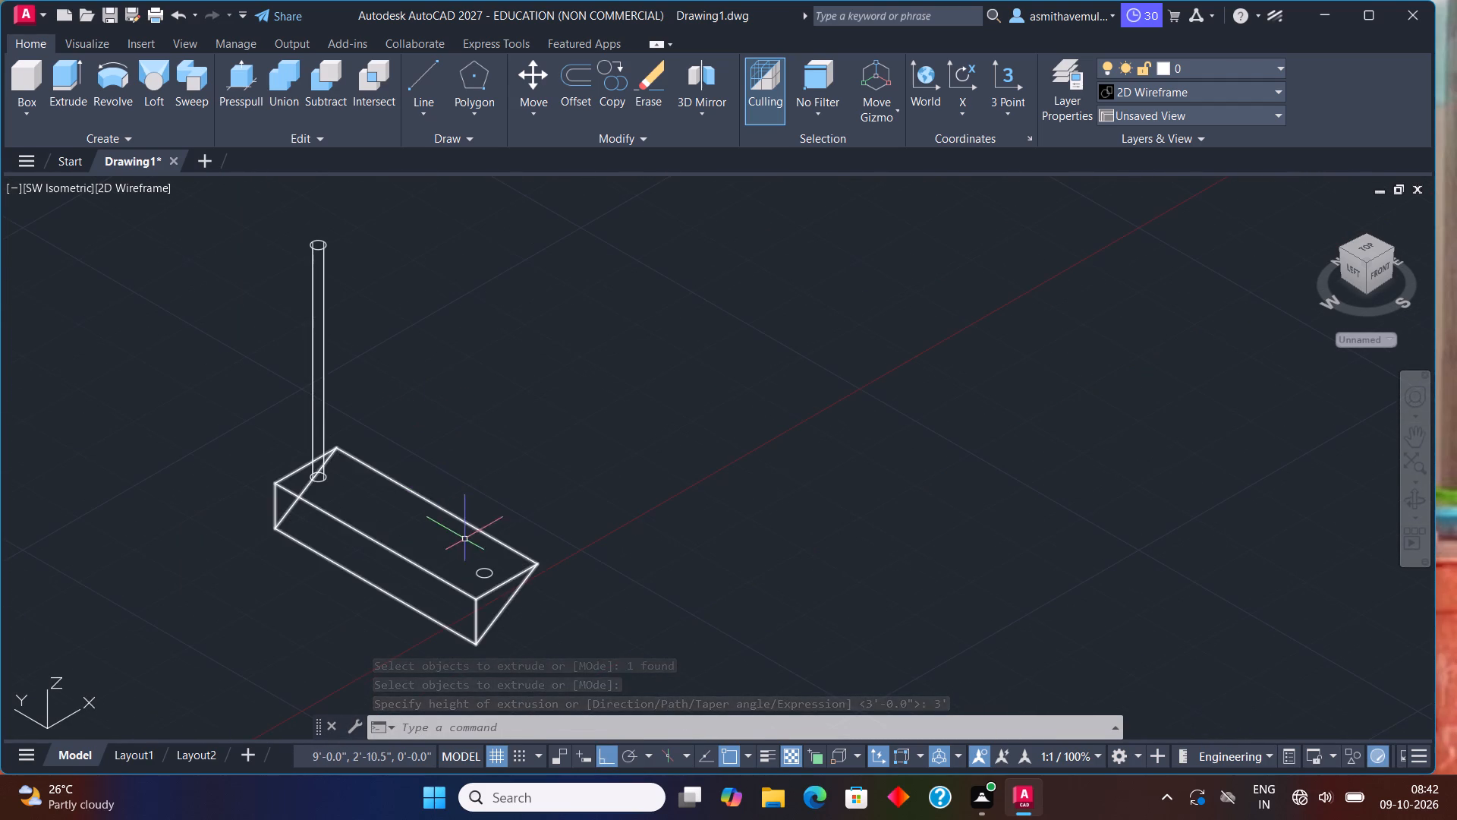
click(486, 575)
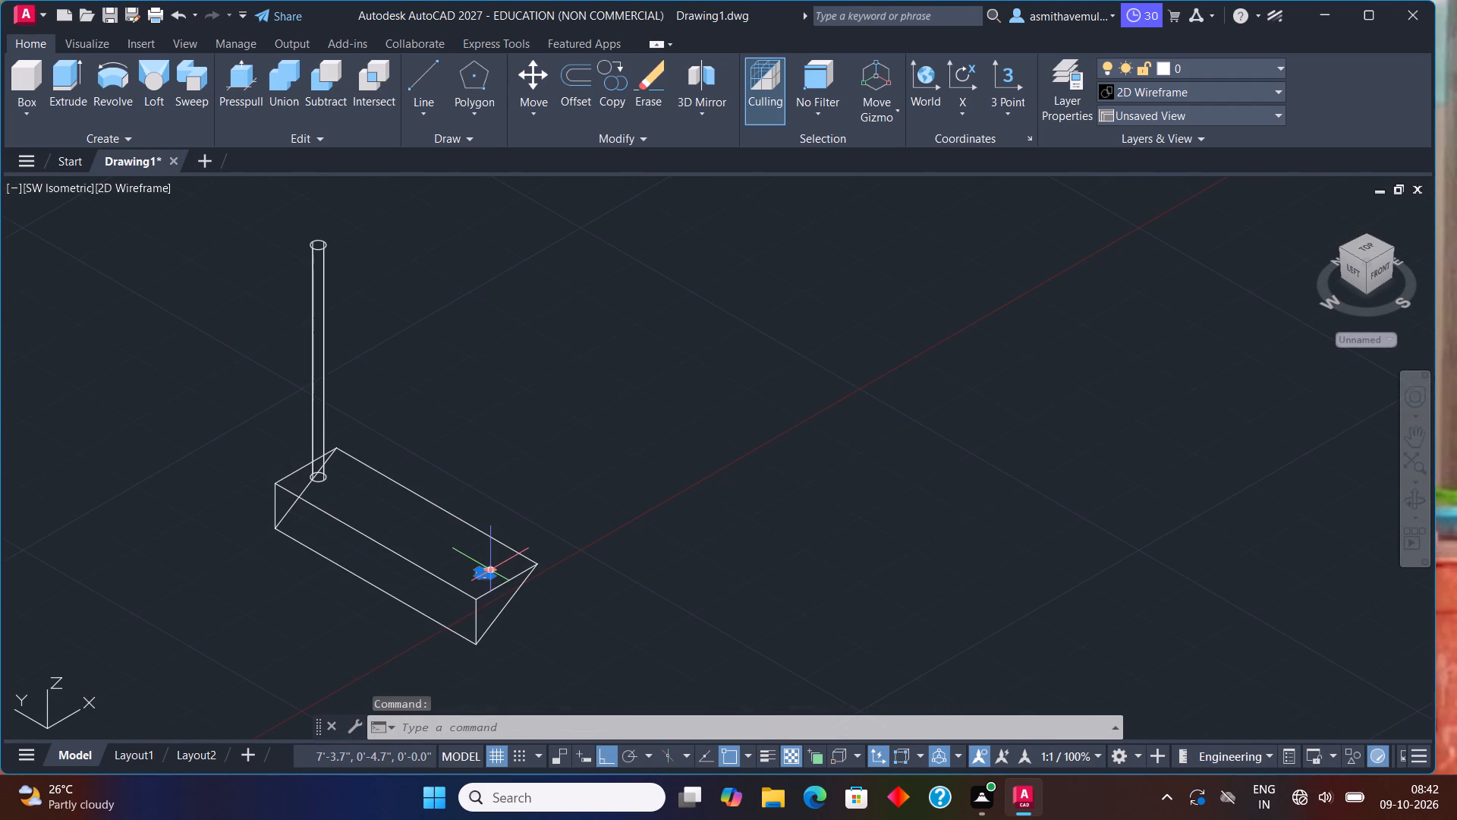
text(EXTRUDE)
key(Return)
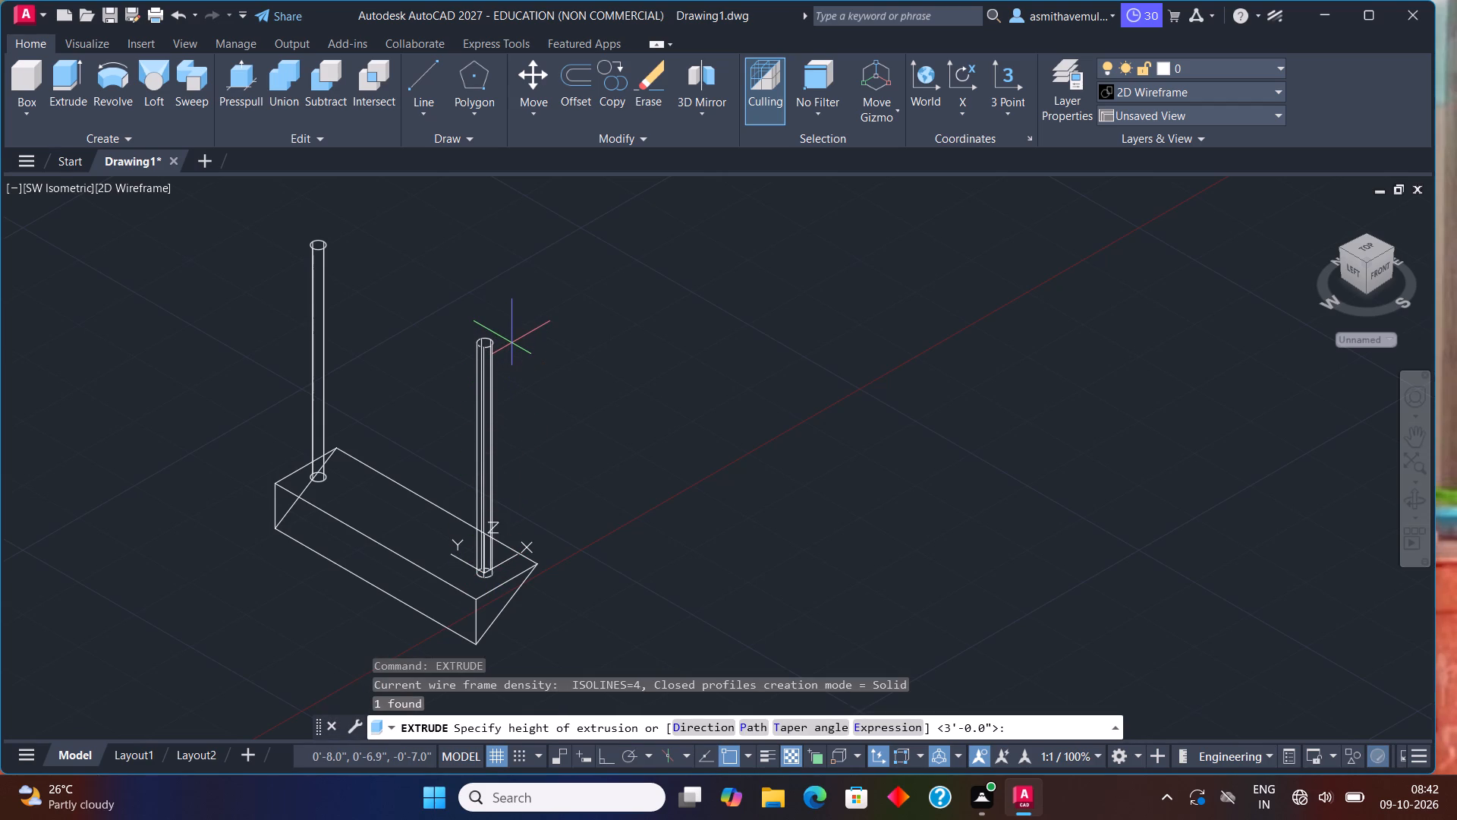
text(3')
key(Return)
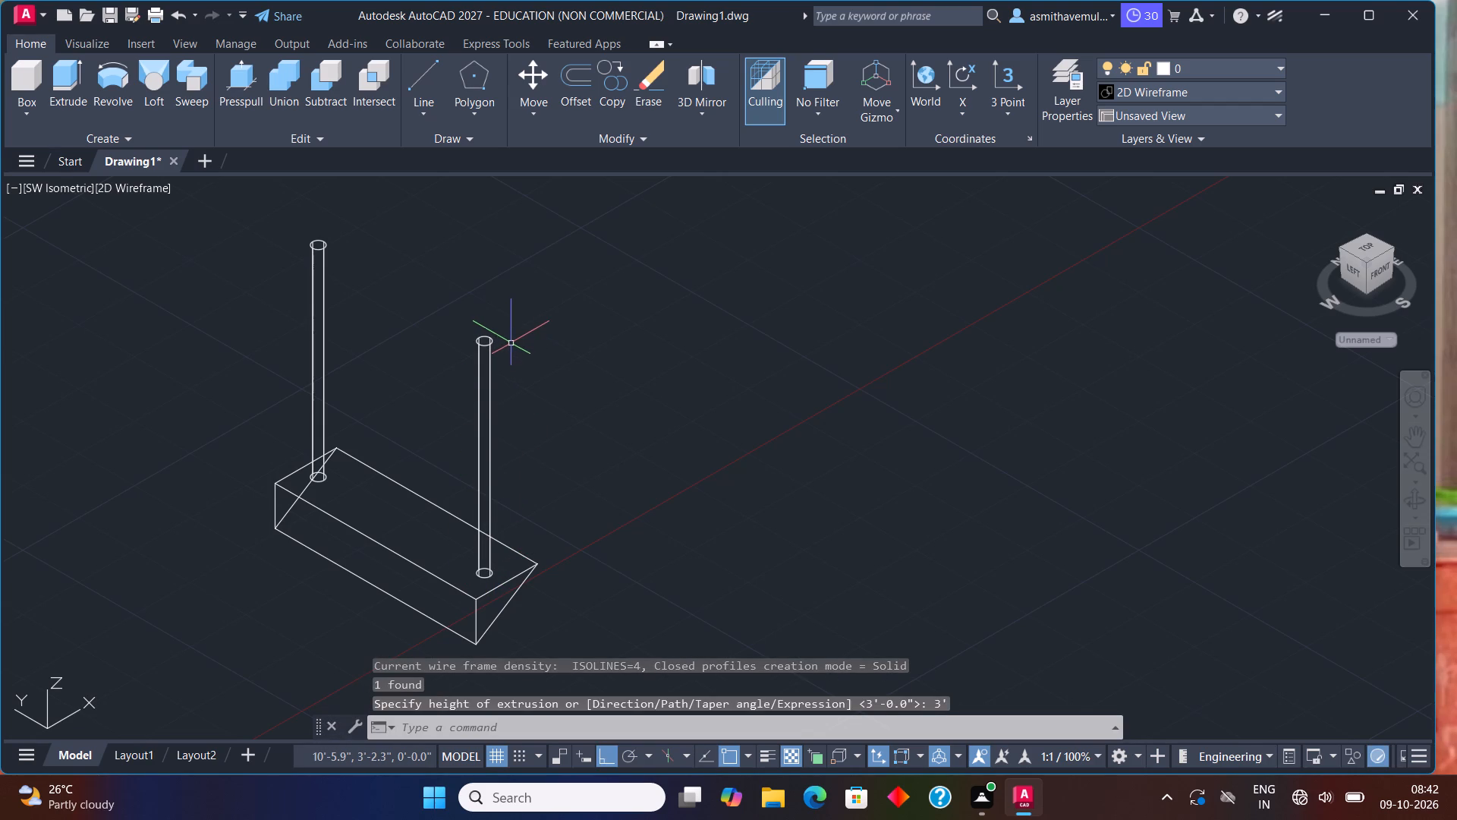
Open the Materials Browser and apply the first 12in masonry brick material from the Autodesk Library to the prism.
click(353, 546)
click(377, 523)
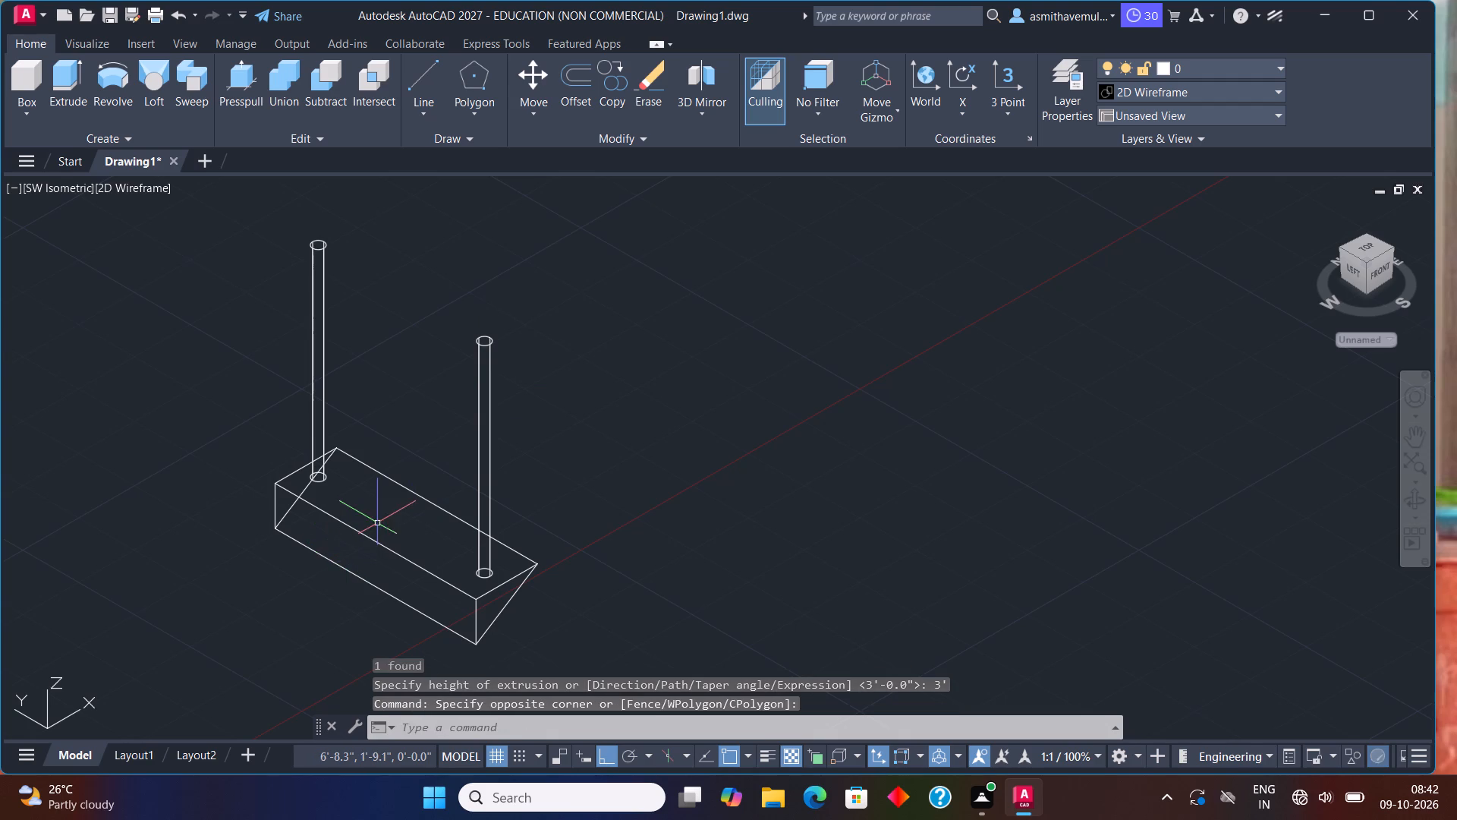
drag(386, 496, 362, 533)
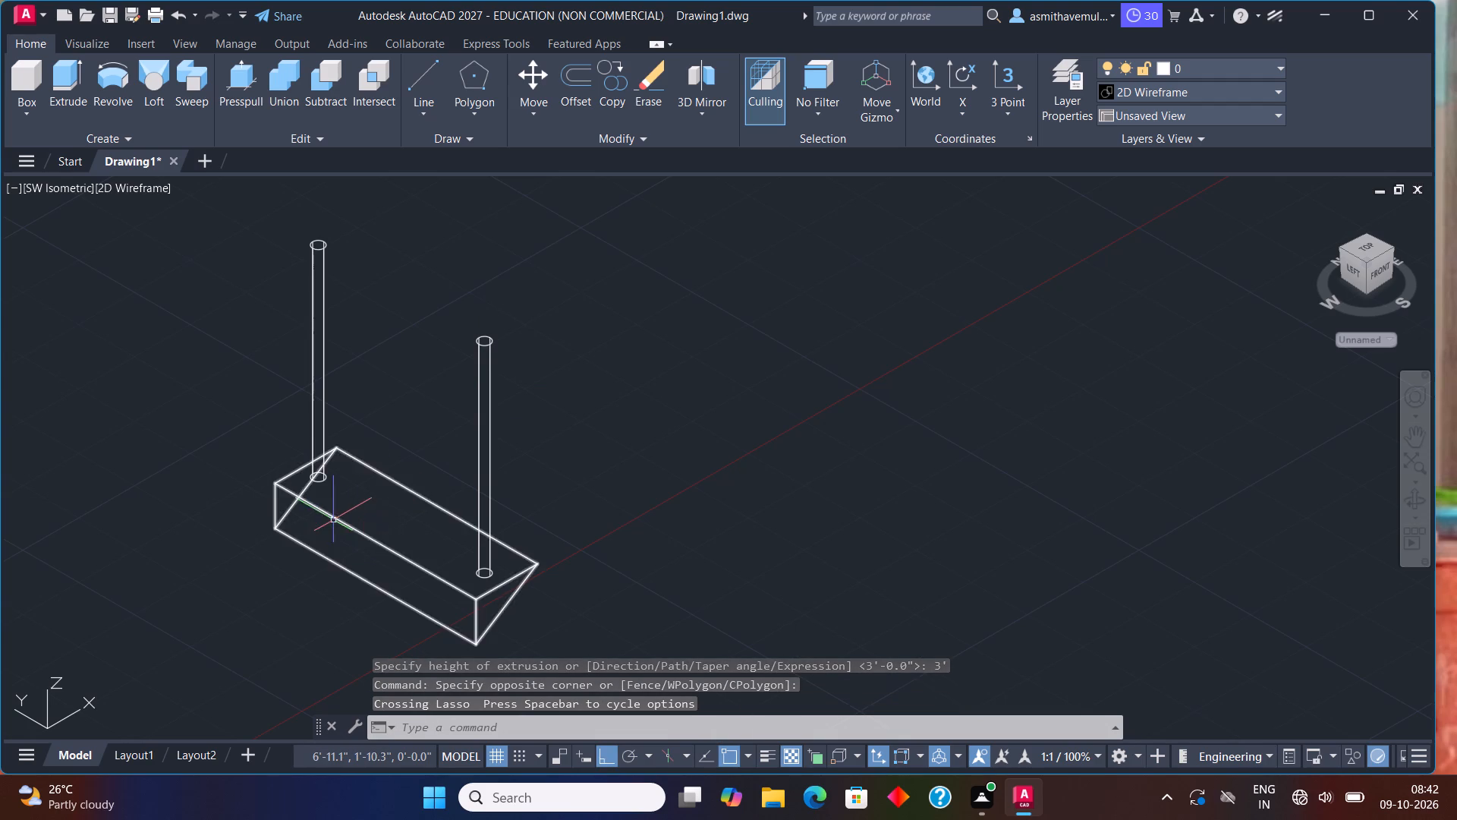
text(MATERIAL)
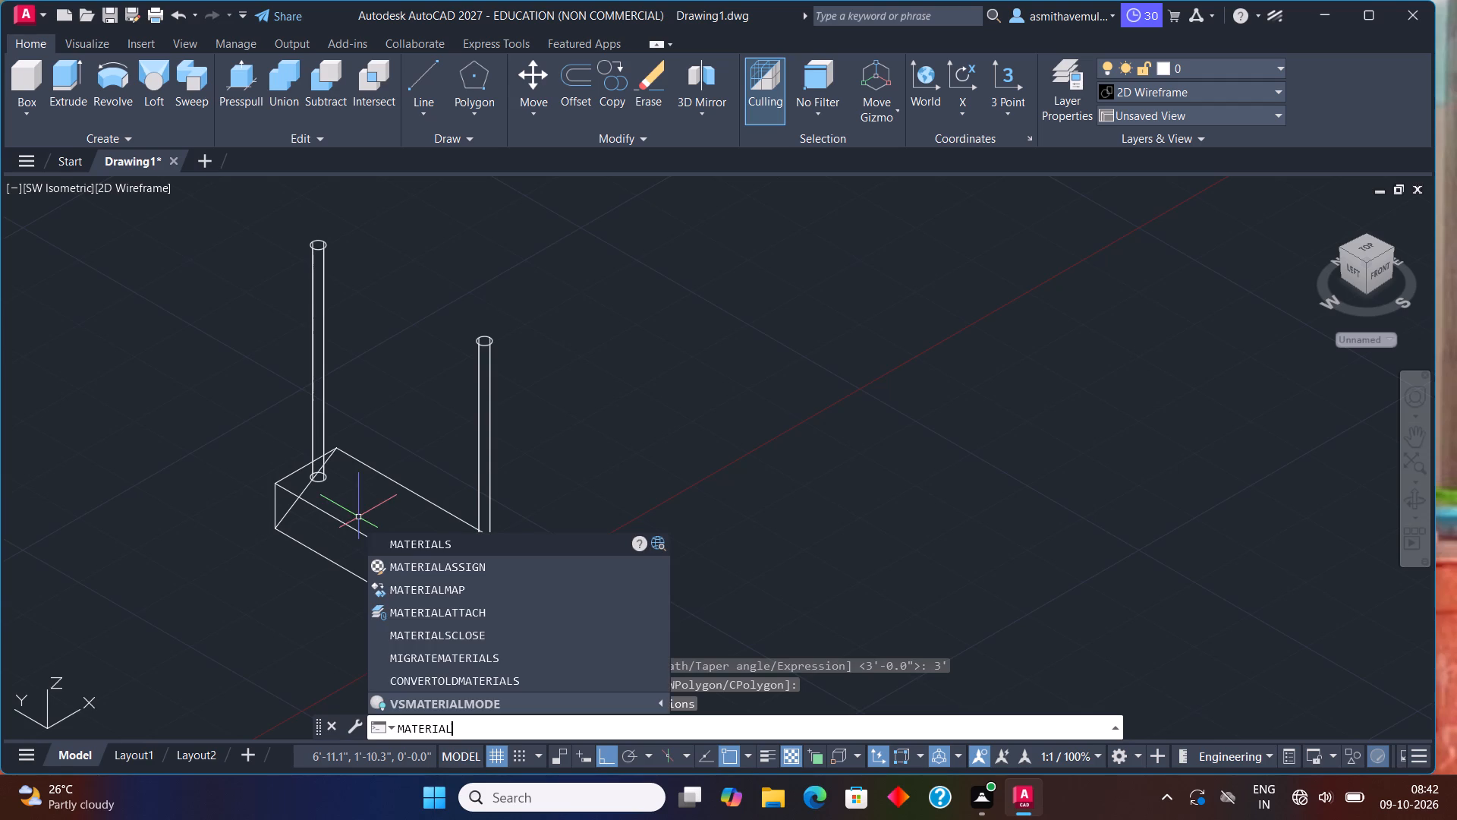
key(Return)
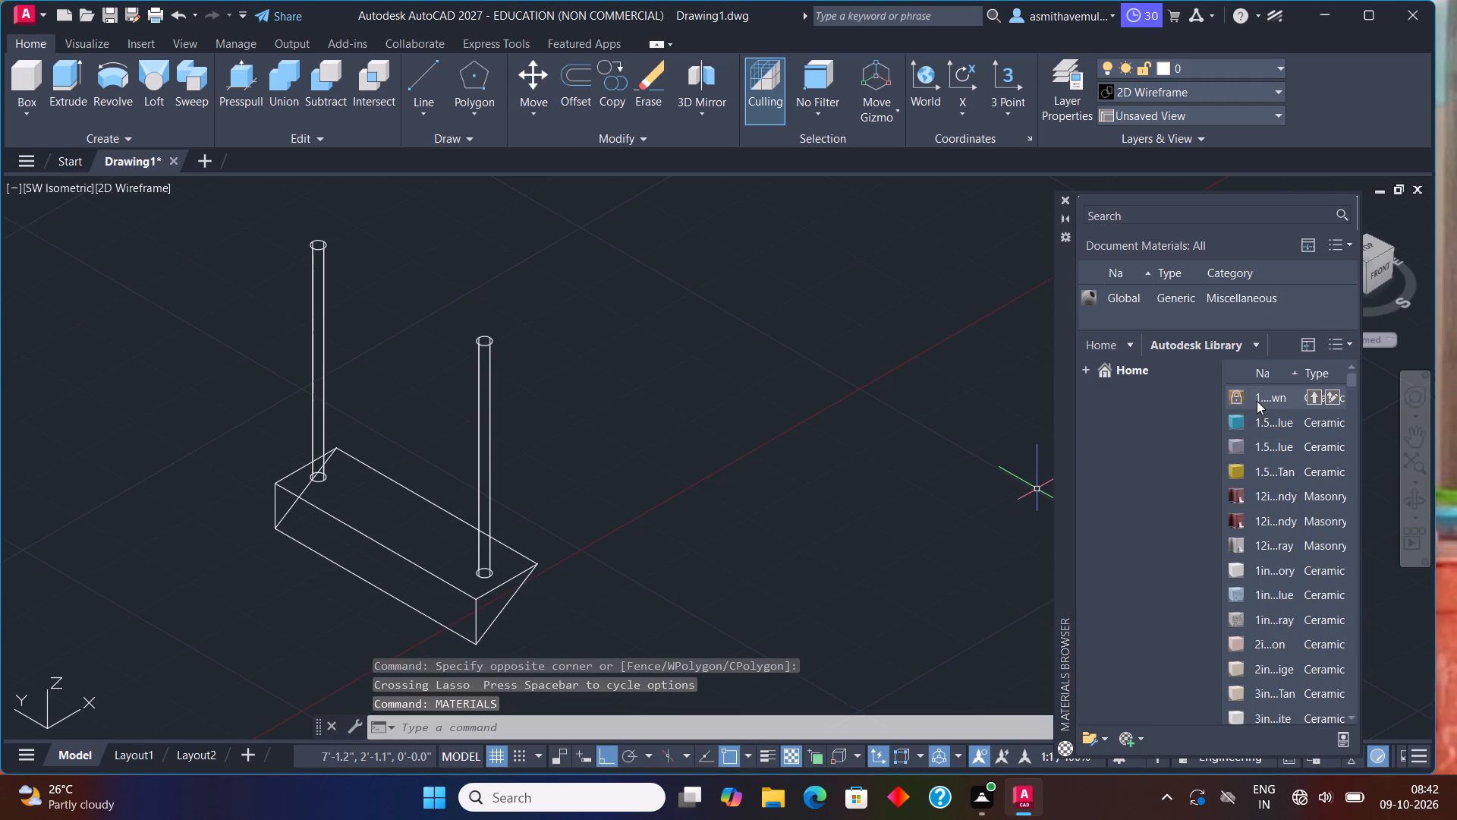
click(1256, 400)
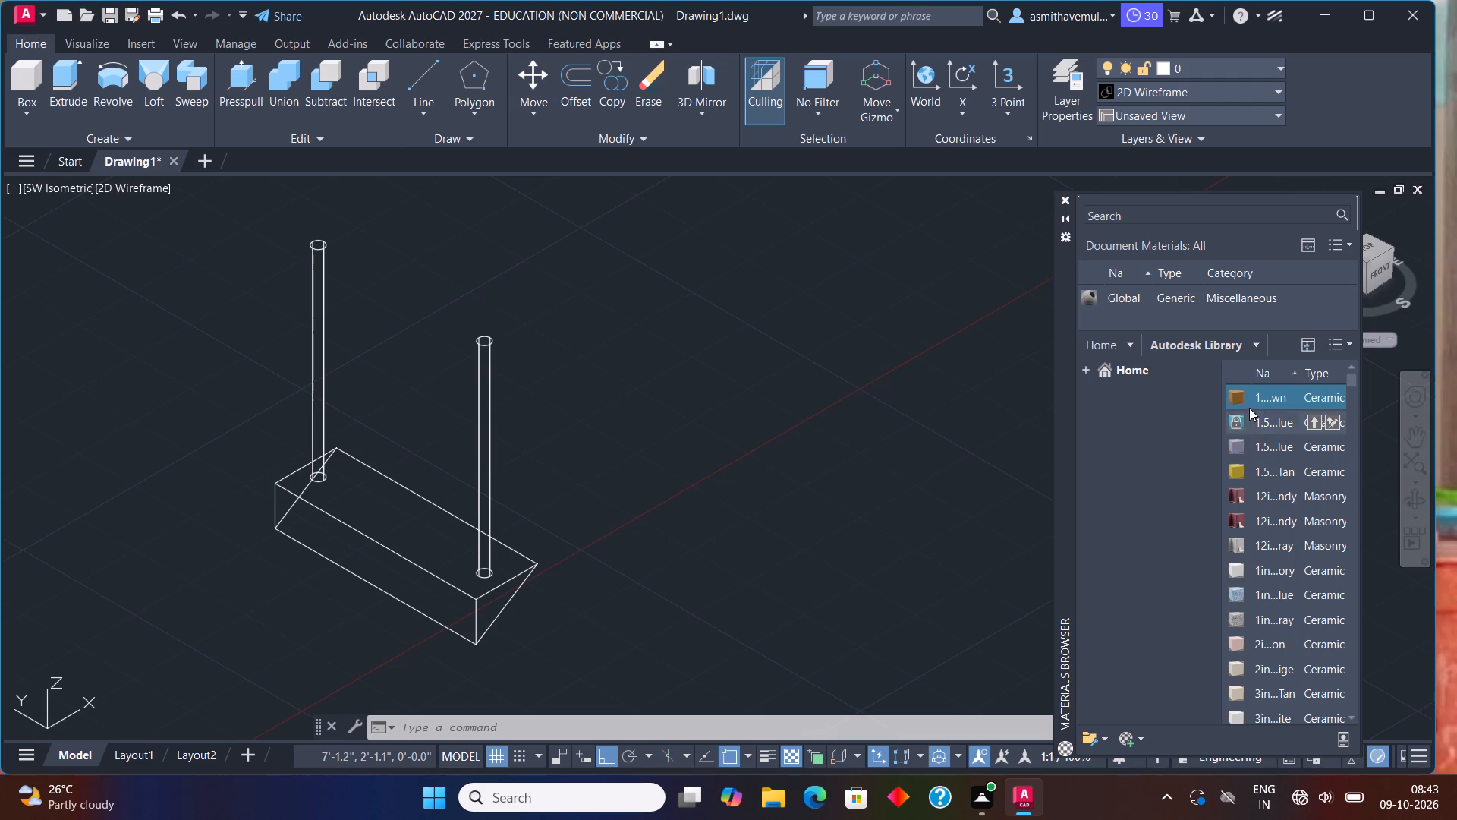
drag(1235, 492, 690, 623)
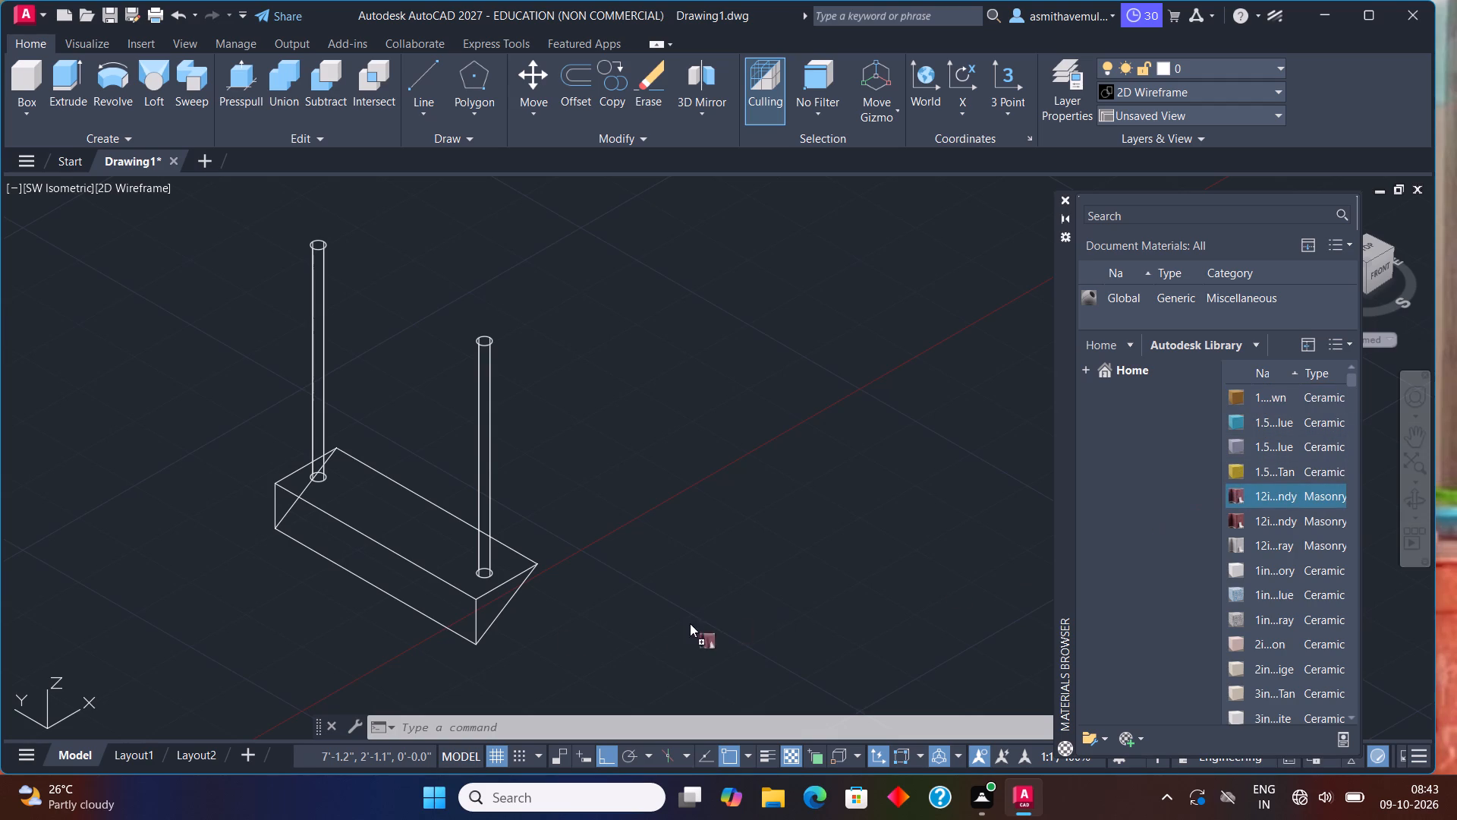
drag(690, 623, 412, 593)
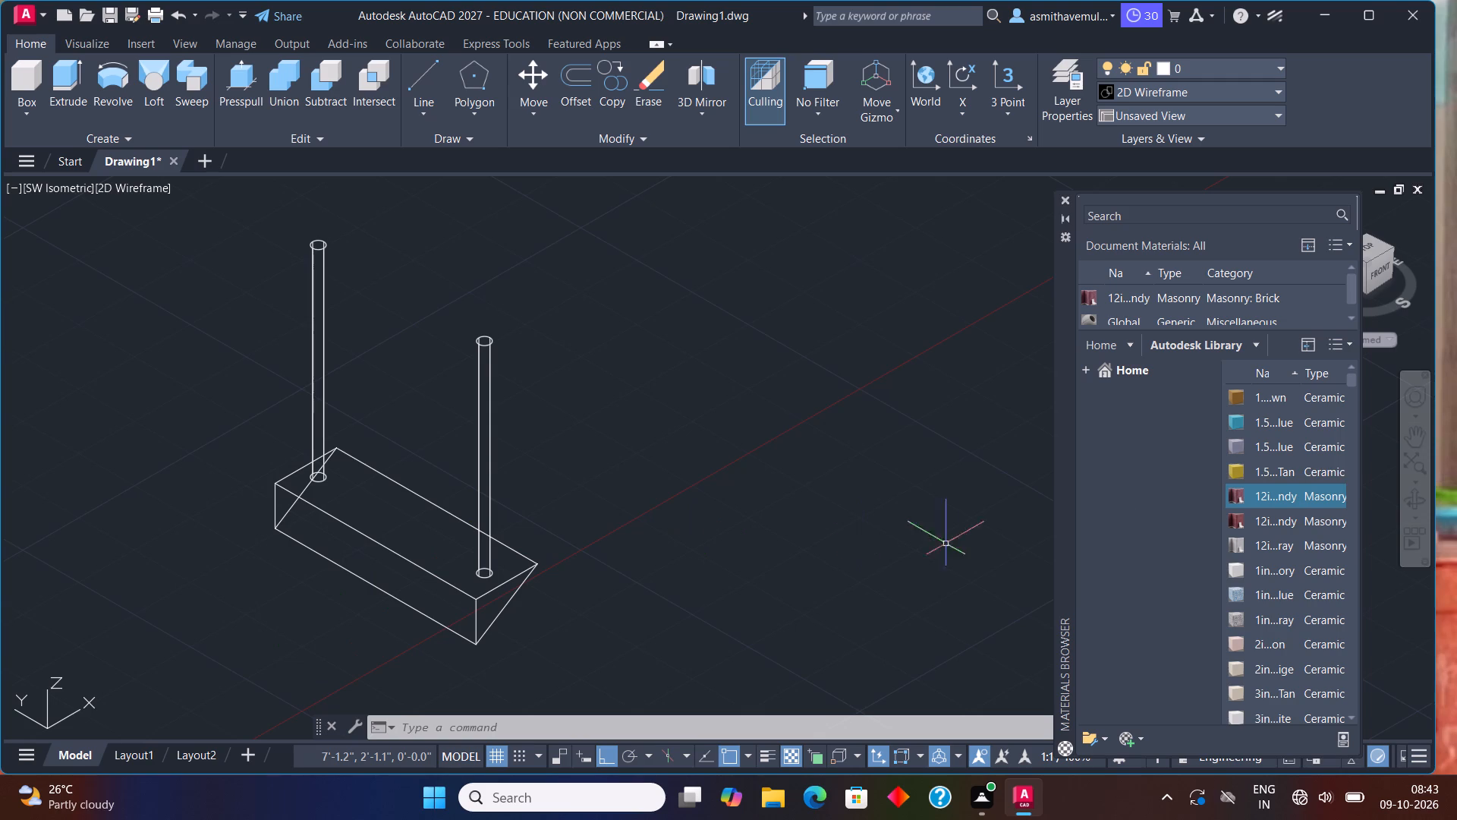
drag(1241, 490, 568, 529)
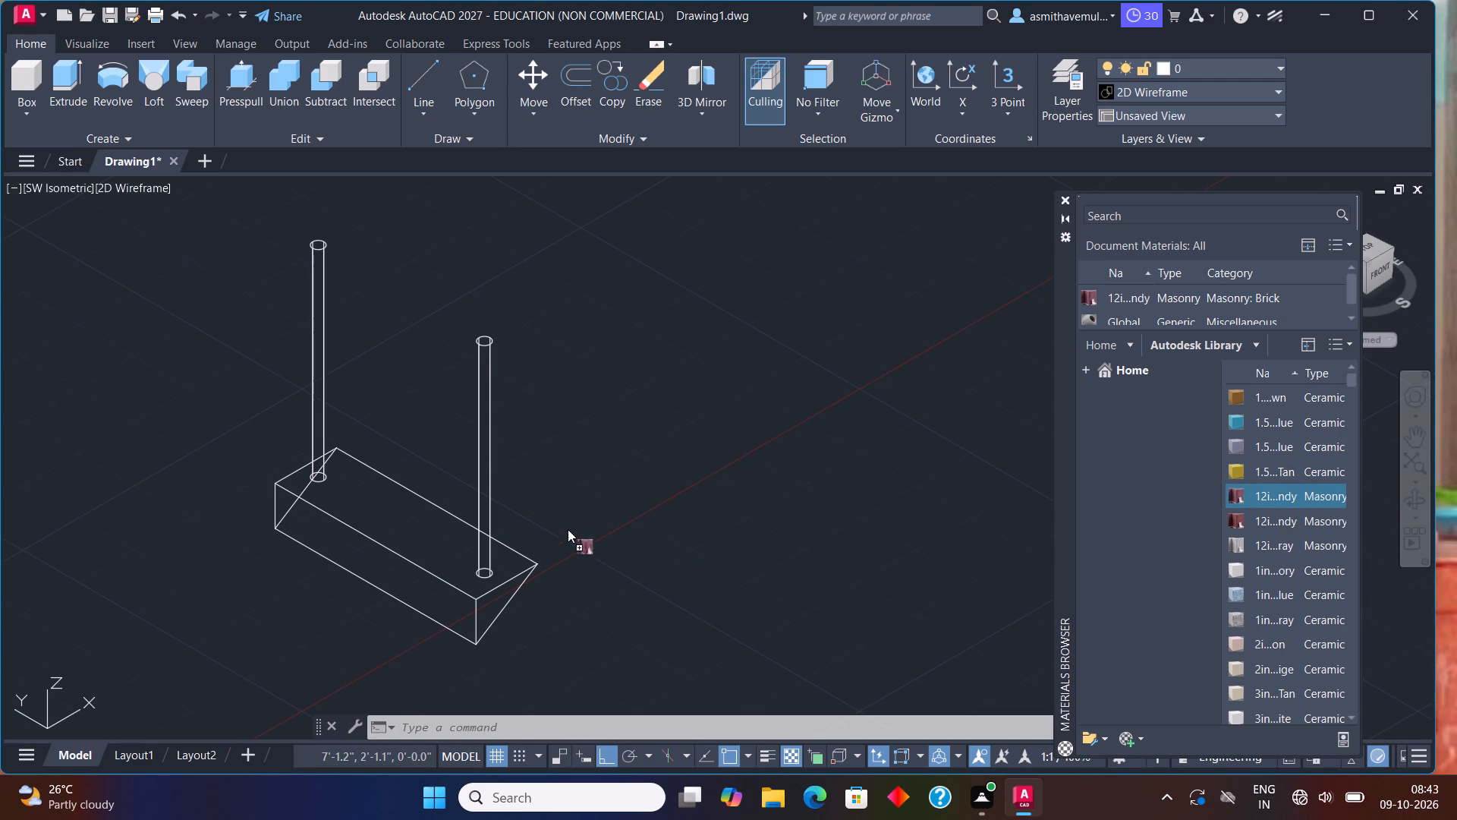
drag(568, 529, 411, 512)
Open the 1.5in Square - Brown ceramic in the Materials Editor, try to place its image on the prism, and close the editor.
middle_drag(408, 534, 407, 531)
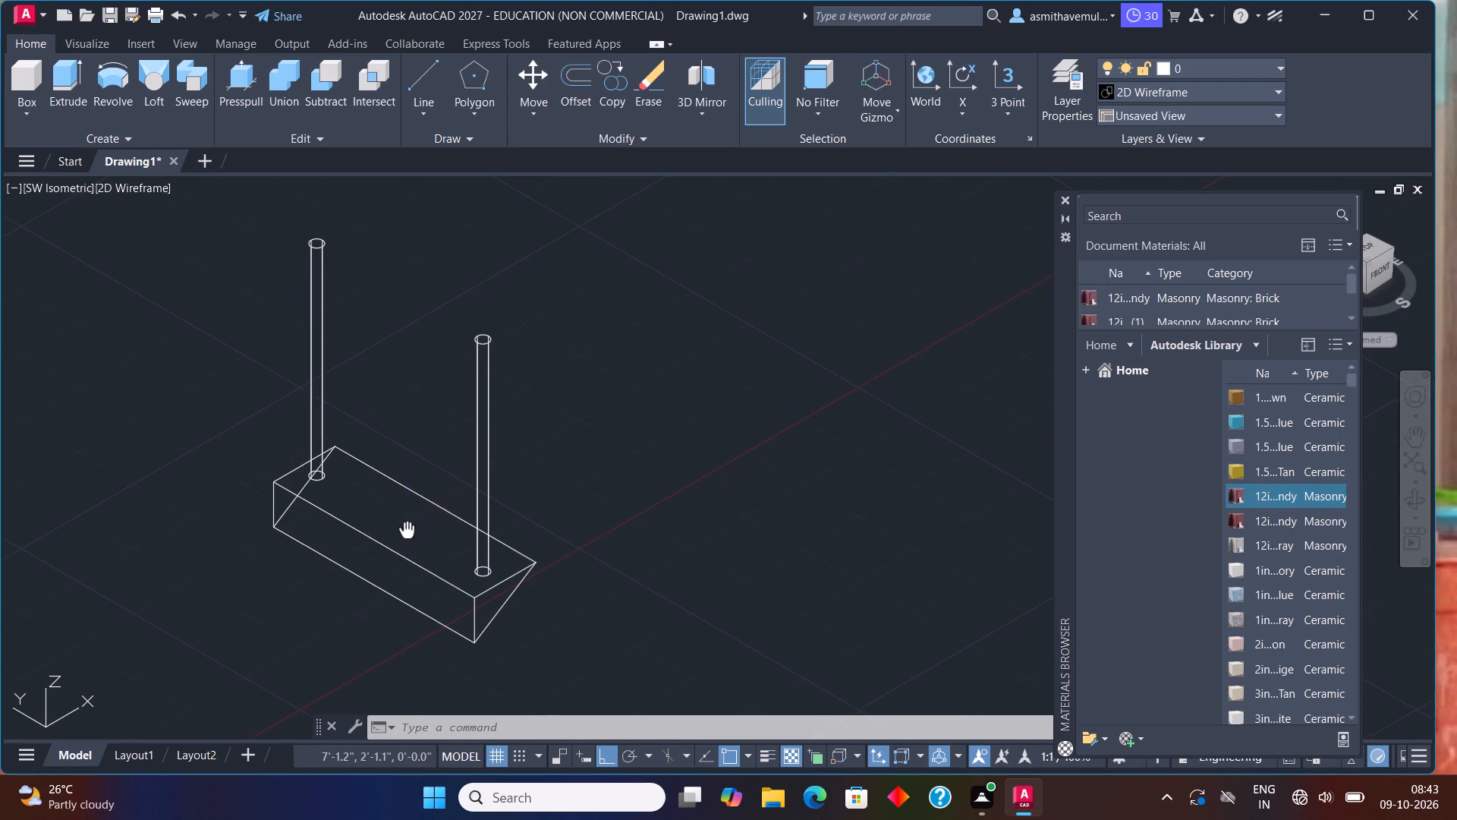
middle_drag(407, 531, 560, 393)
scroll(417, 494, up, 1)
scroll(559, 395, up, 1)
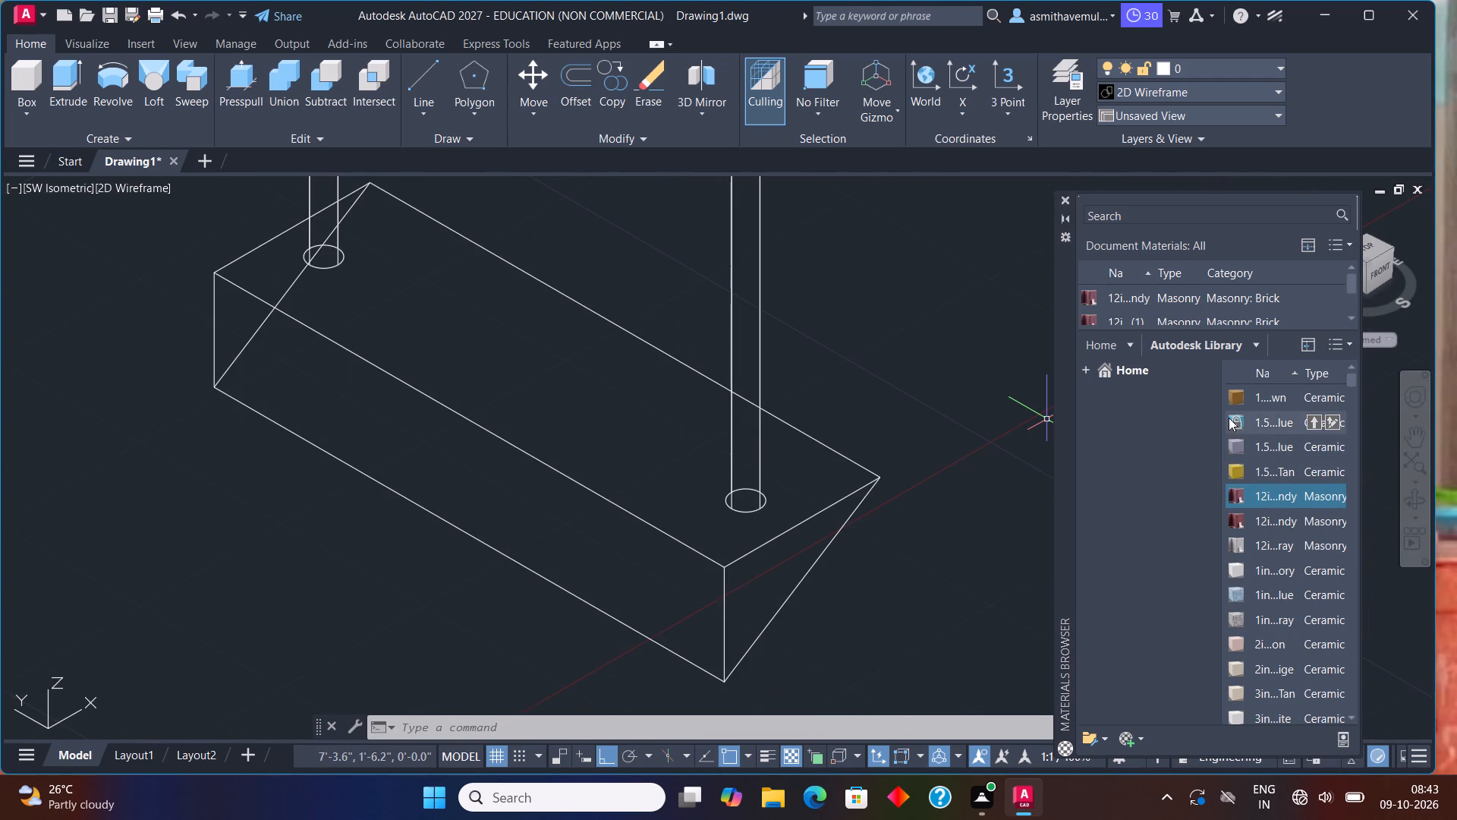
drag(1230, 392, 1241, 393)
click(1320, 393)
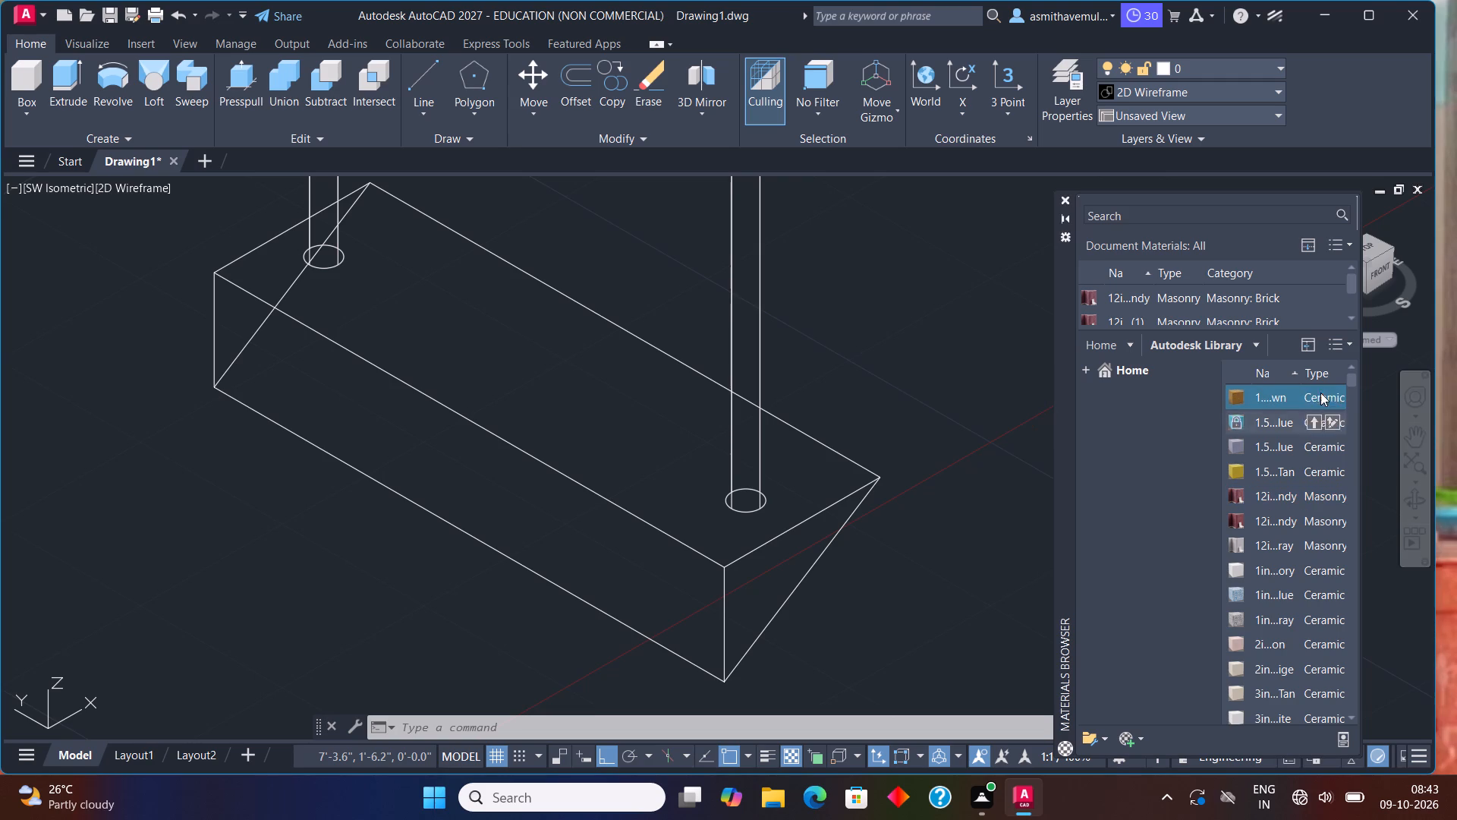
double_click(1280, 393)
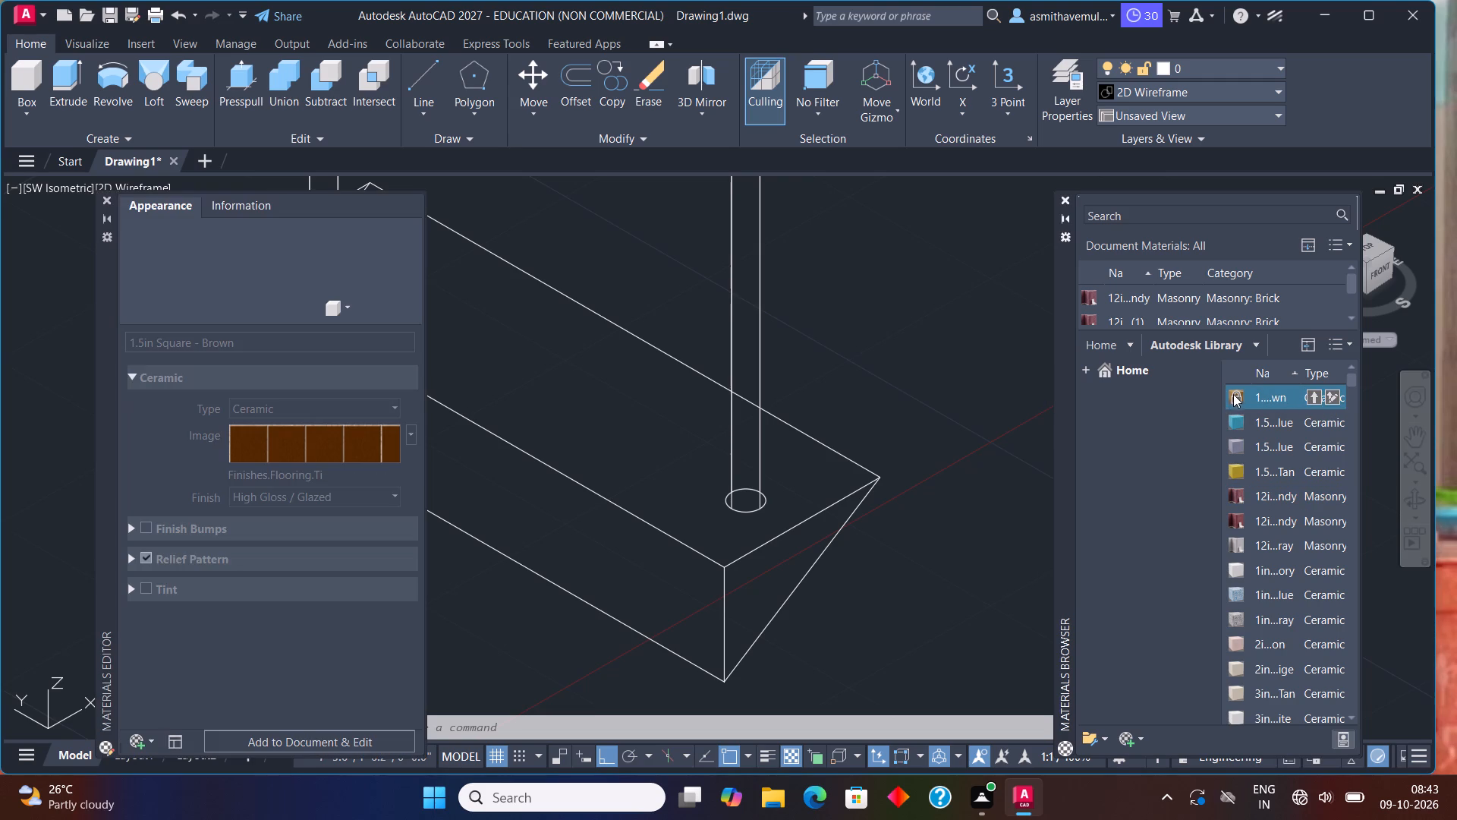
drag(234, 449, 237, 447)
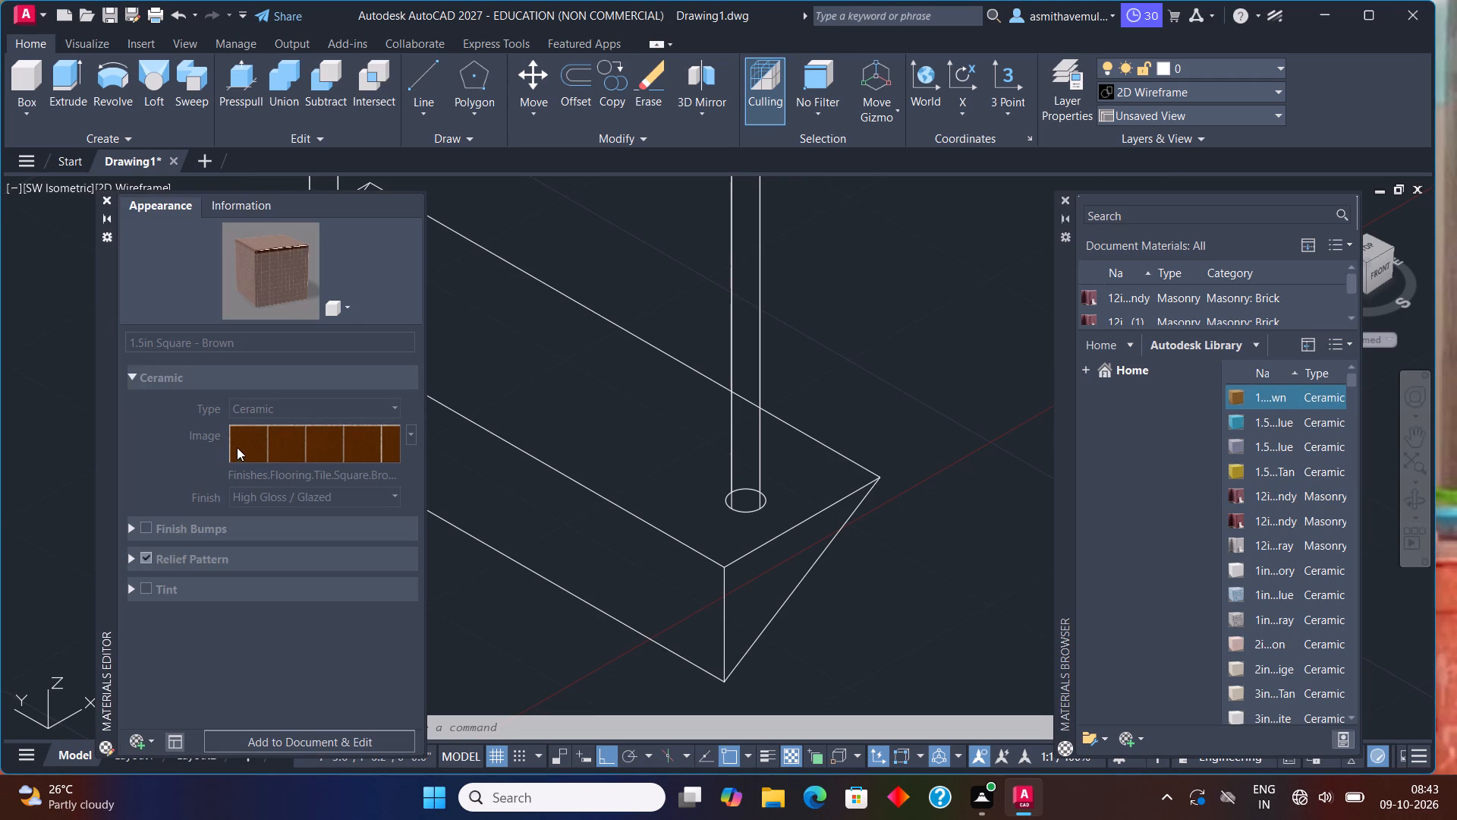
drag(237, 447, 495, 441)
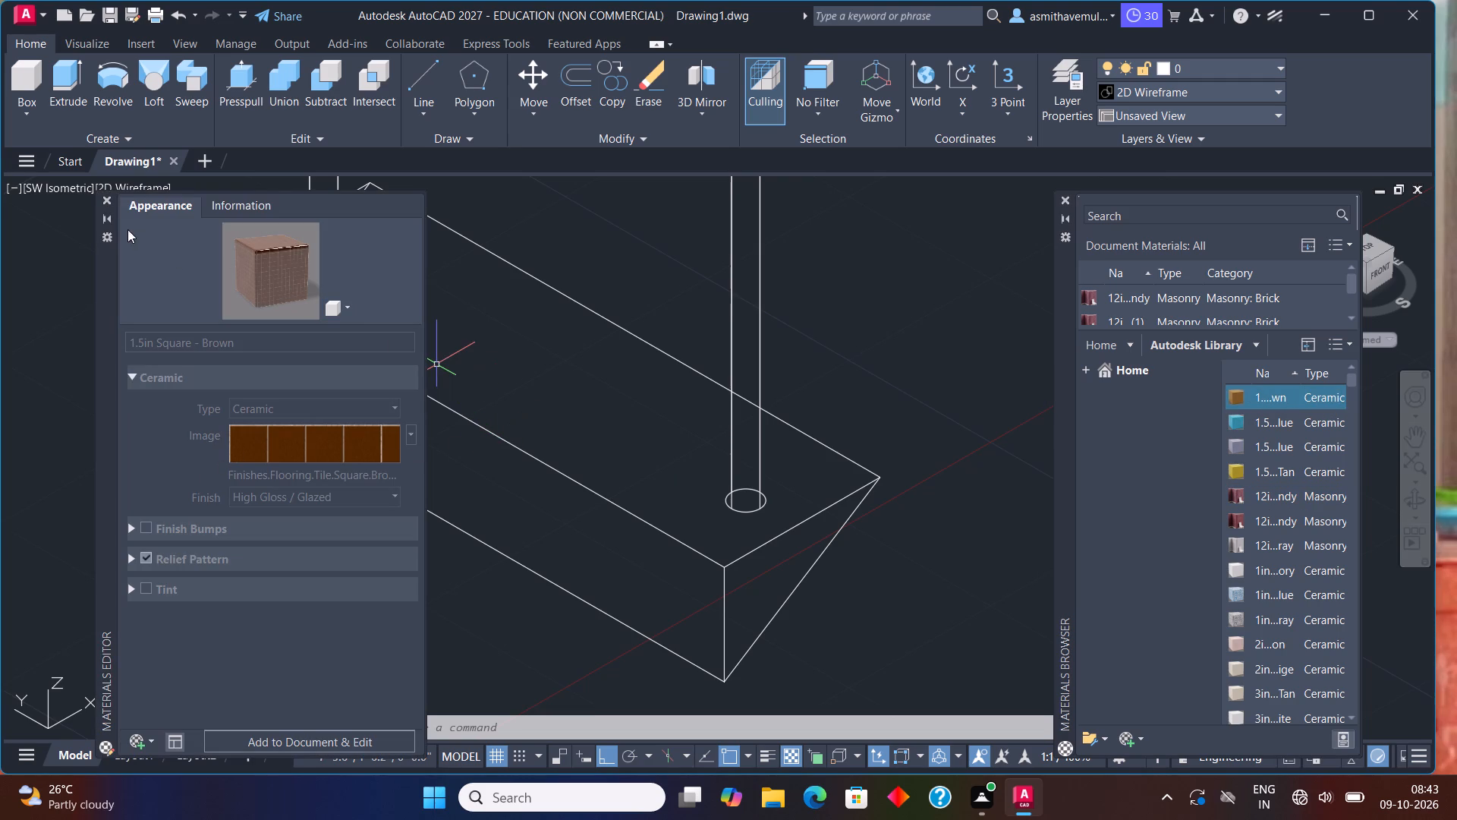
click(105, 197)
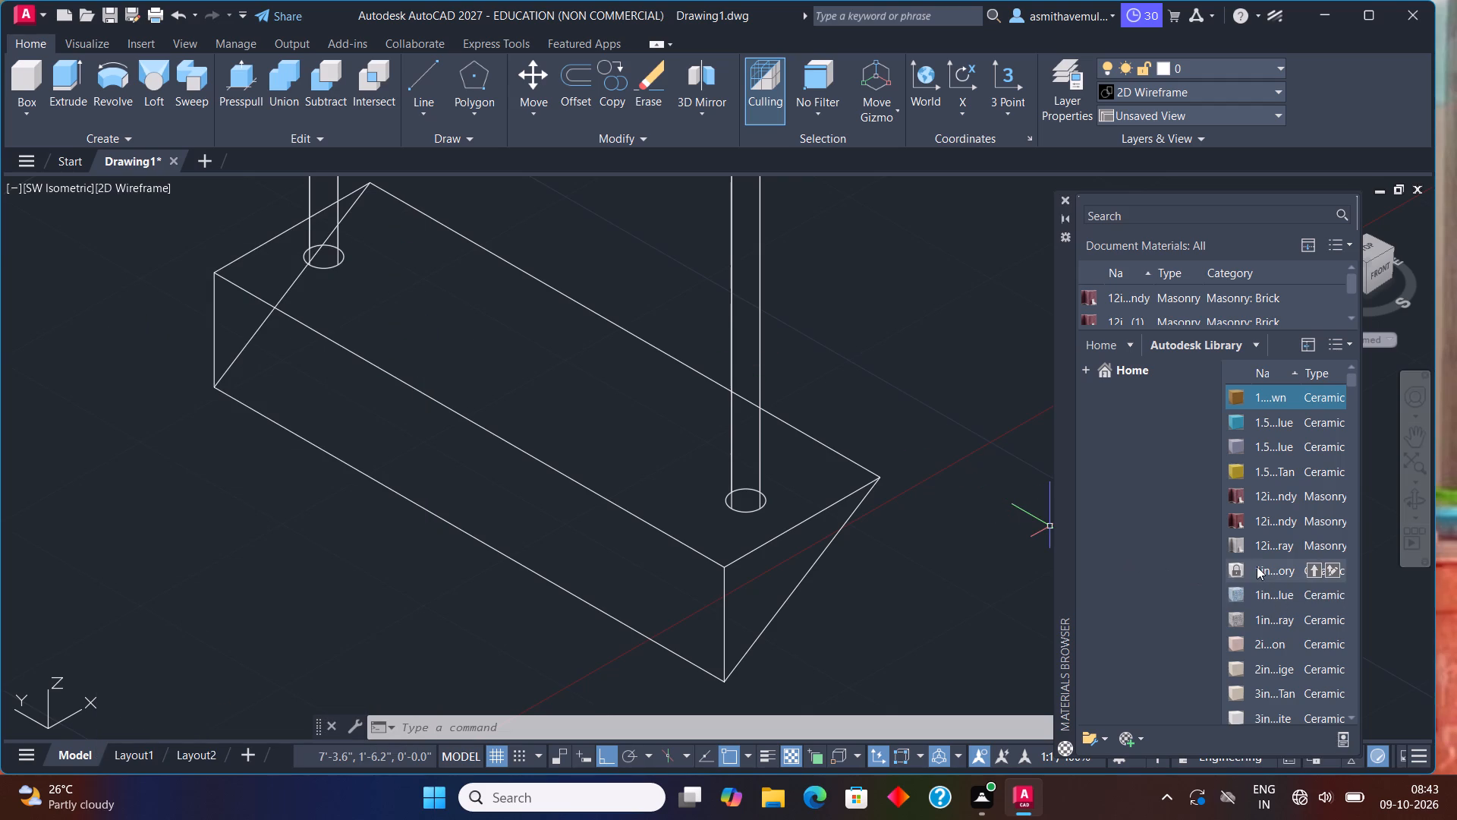
Try to apply the 1in ceramic tile with the name ending in "ory" to the prism, leaving the prism deselected.
drag(1259, 569, 474, 504)
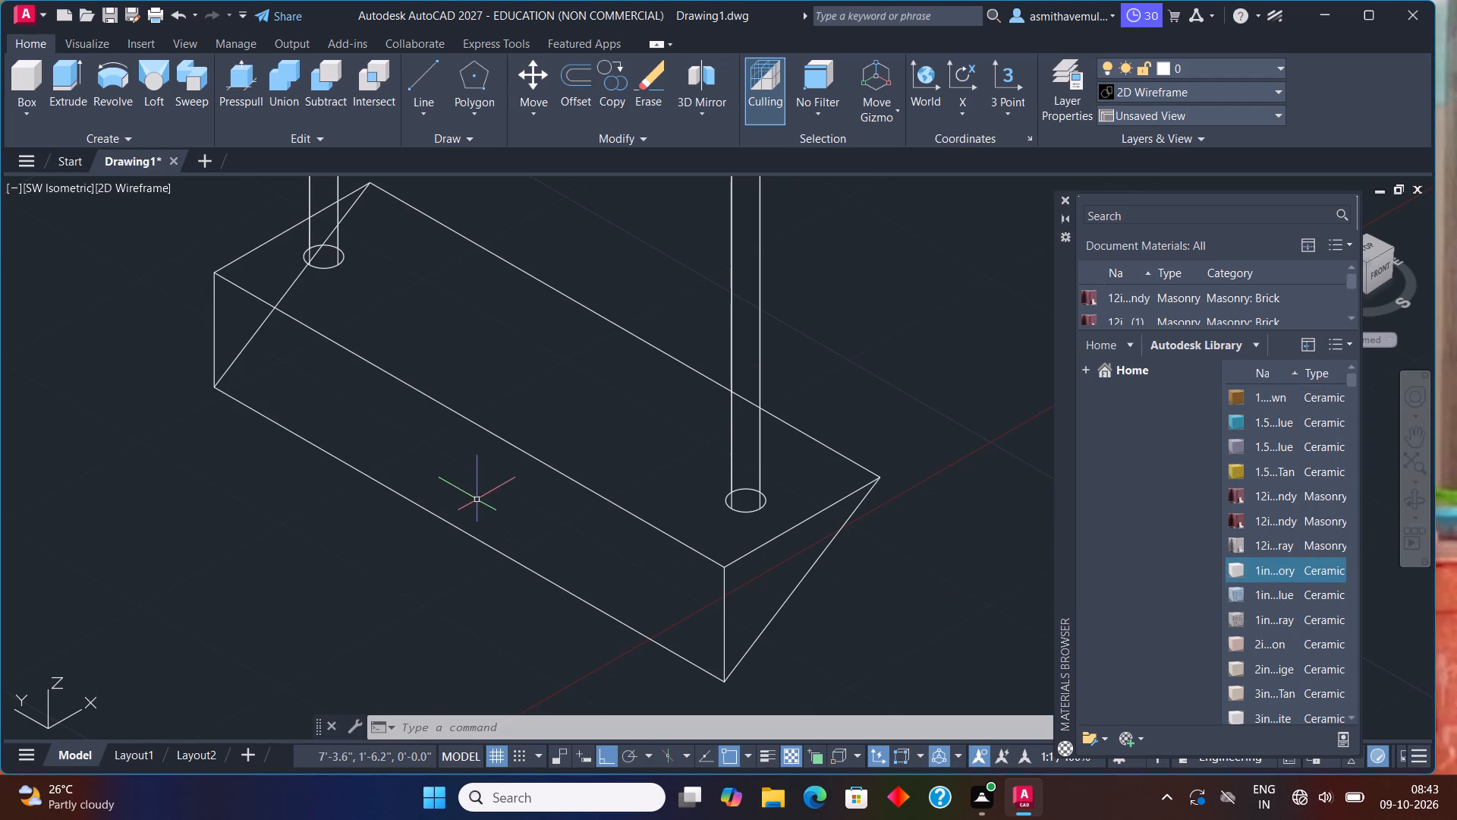
click(578, 430)
click(636, 320)
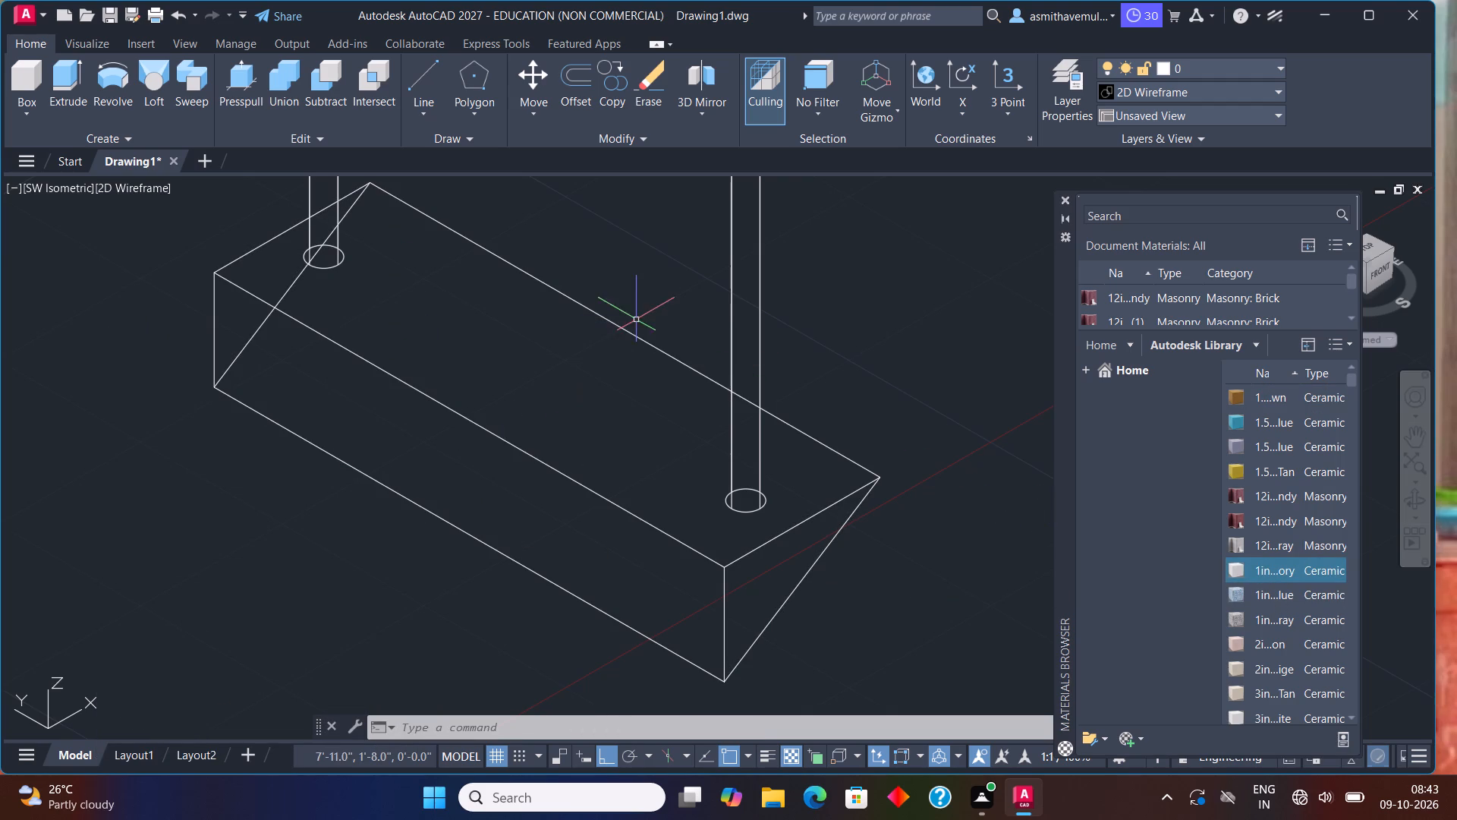
drag(663, 271, 319, 529)
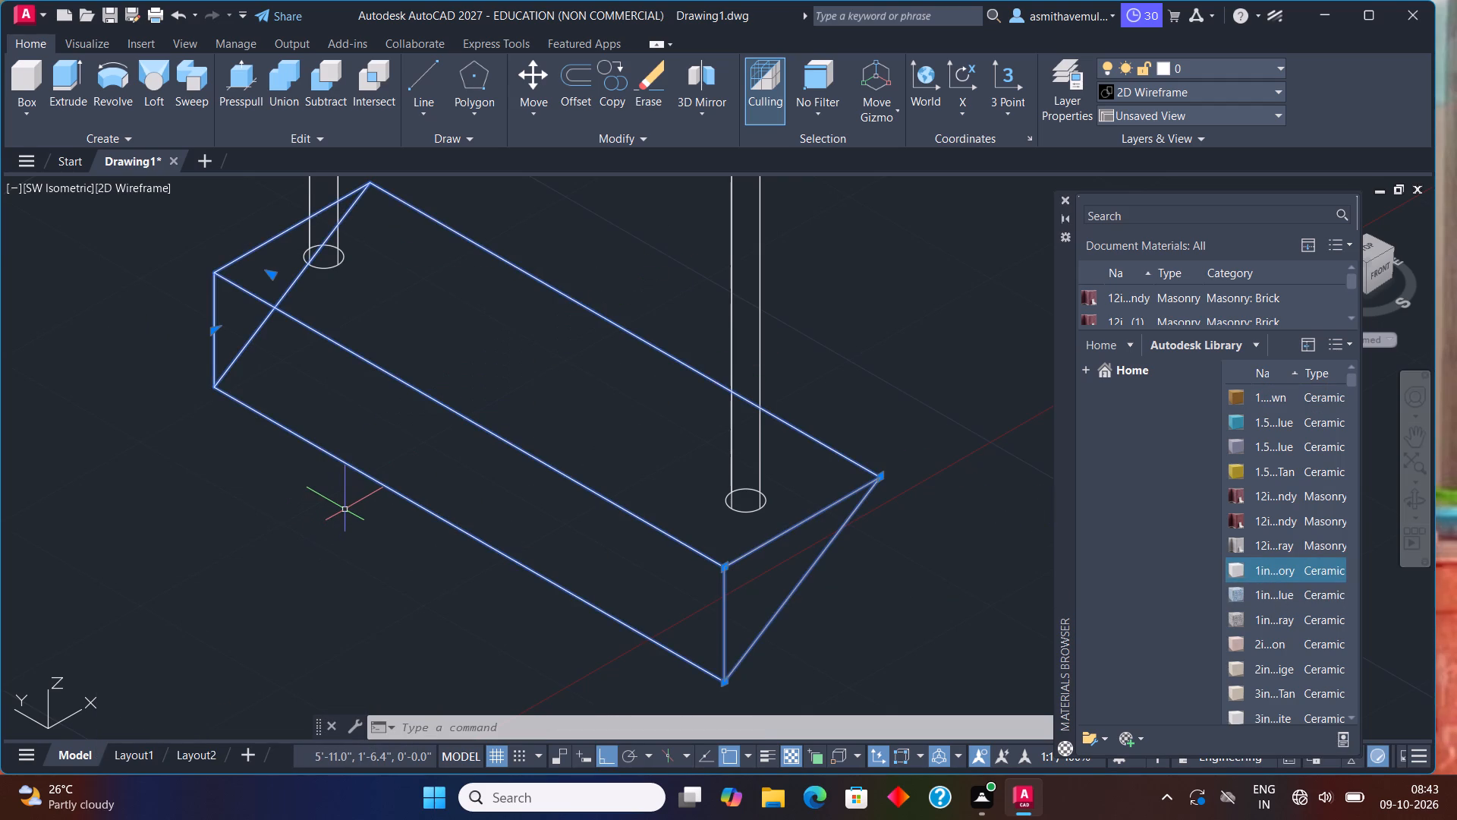
key(Escape)
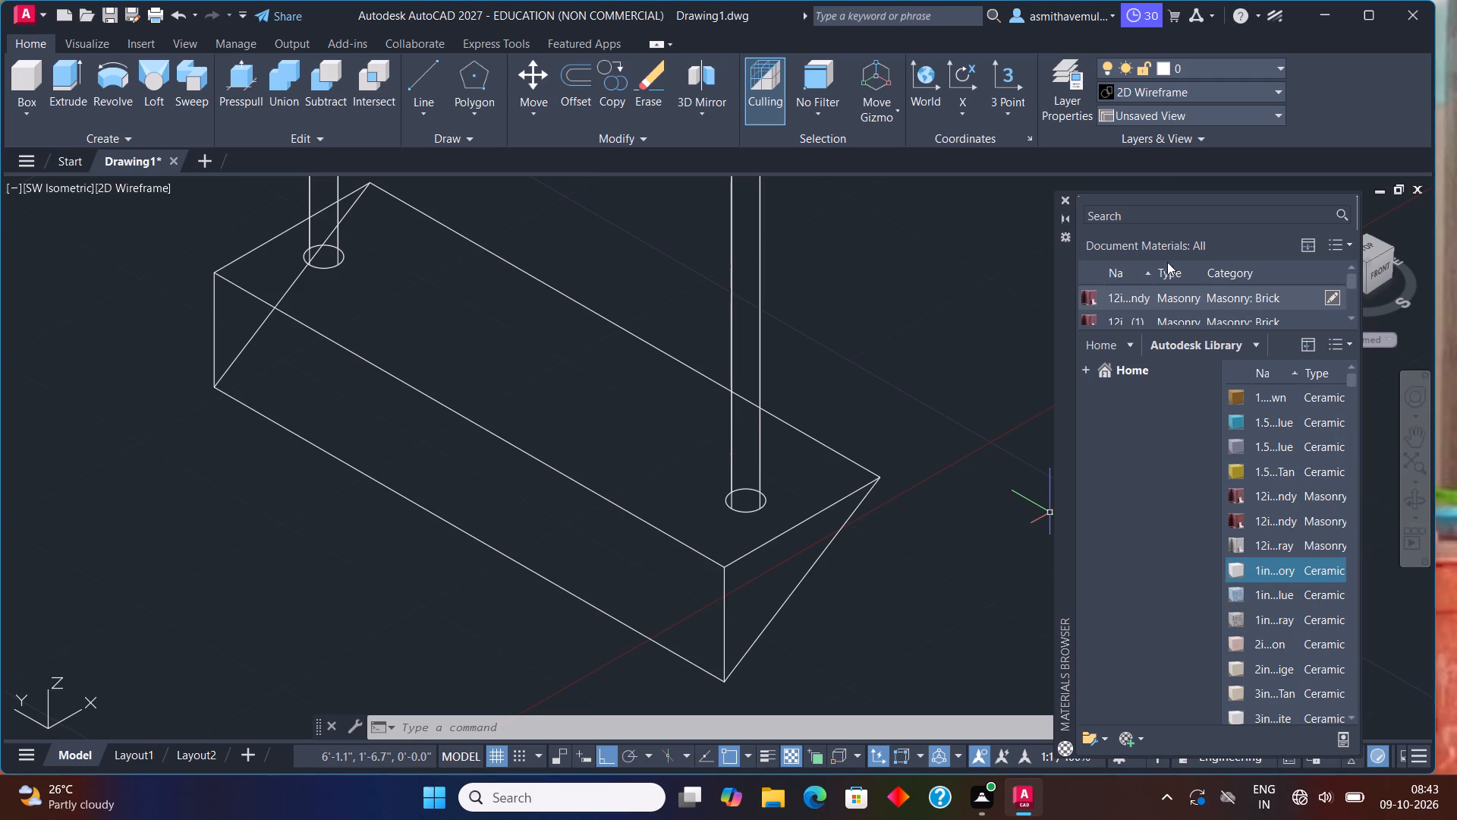
Search the materials for MATERIAL, inspect the 1.5in Square - Brown properties, and examine the library's Flooring and Stone categories.
click(1134, 205)
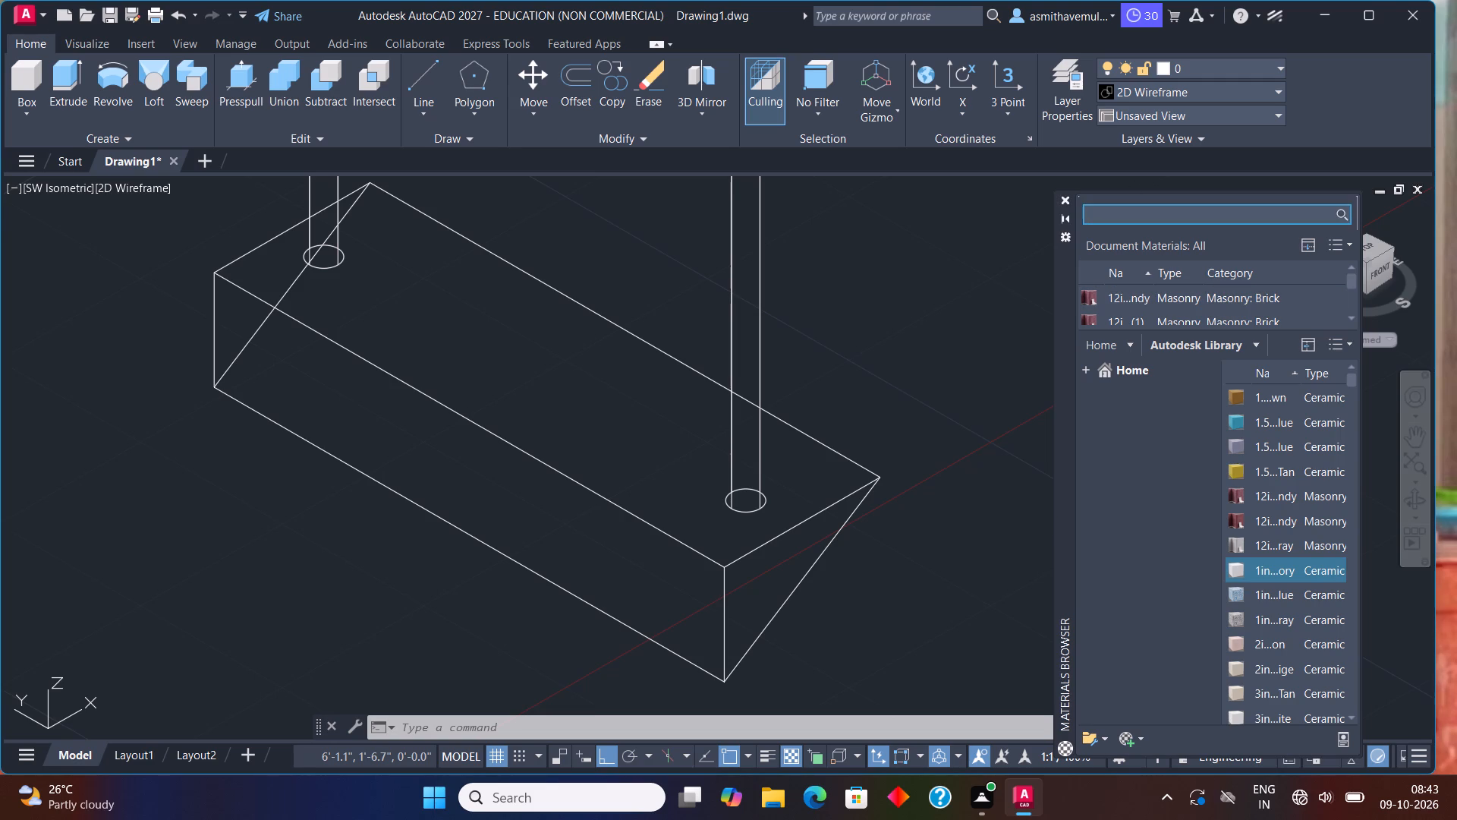
text(MATERIAL)
key(Return)
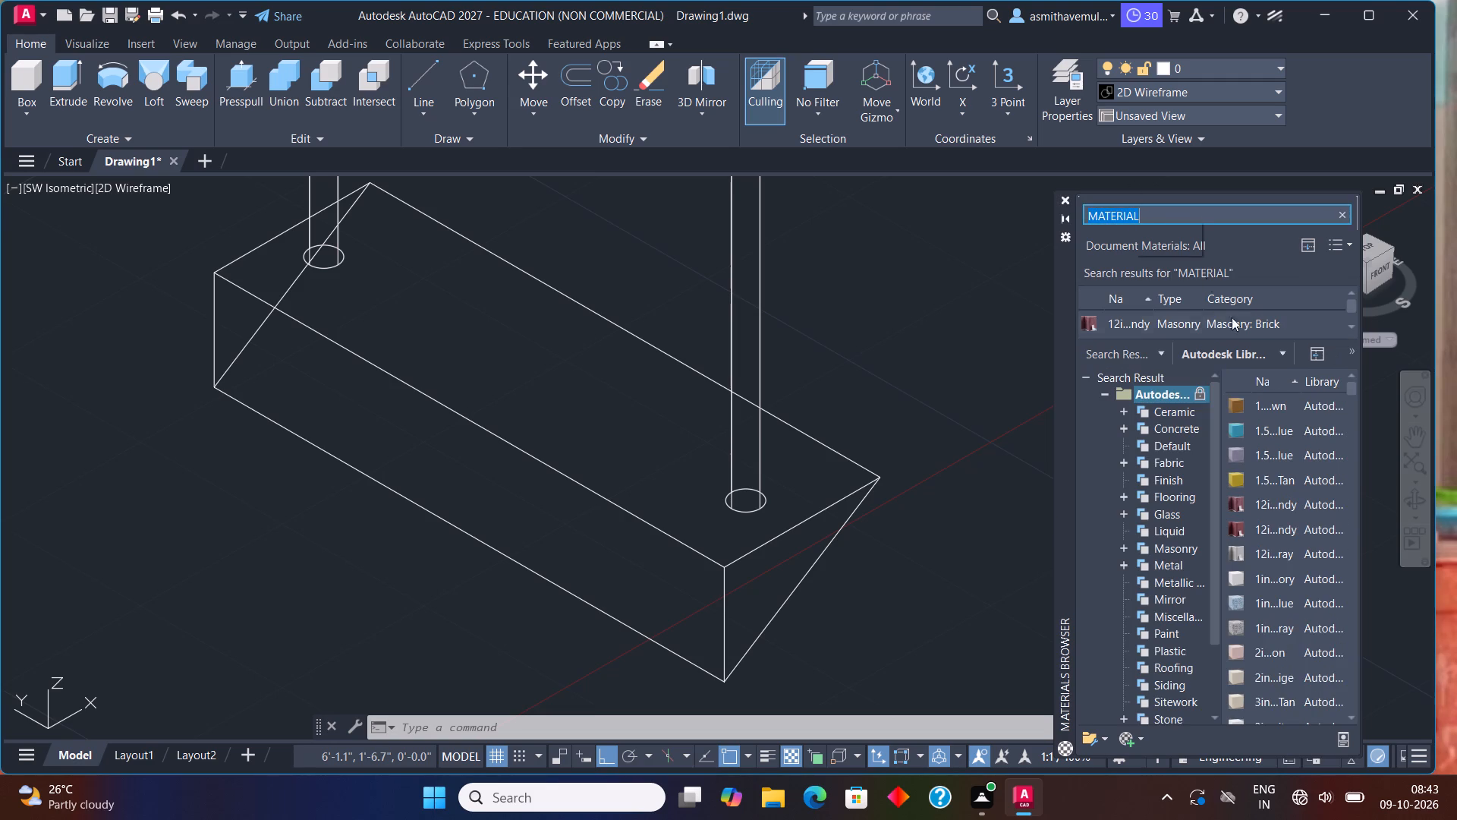
double_click(1235, 403)
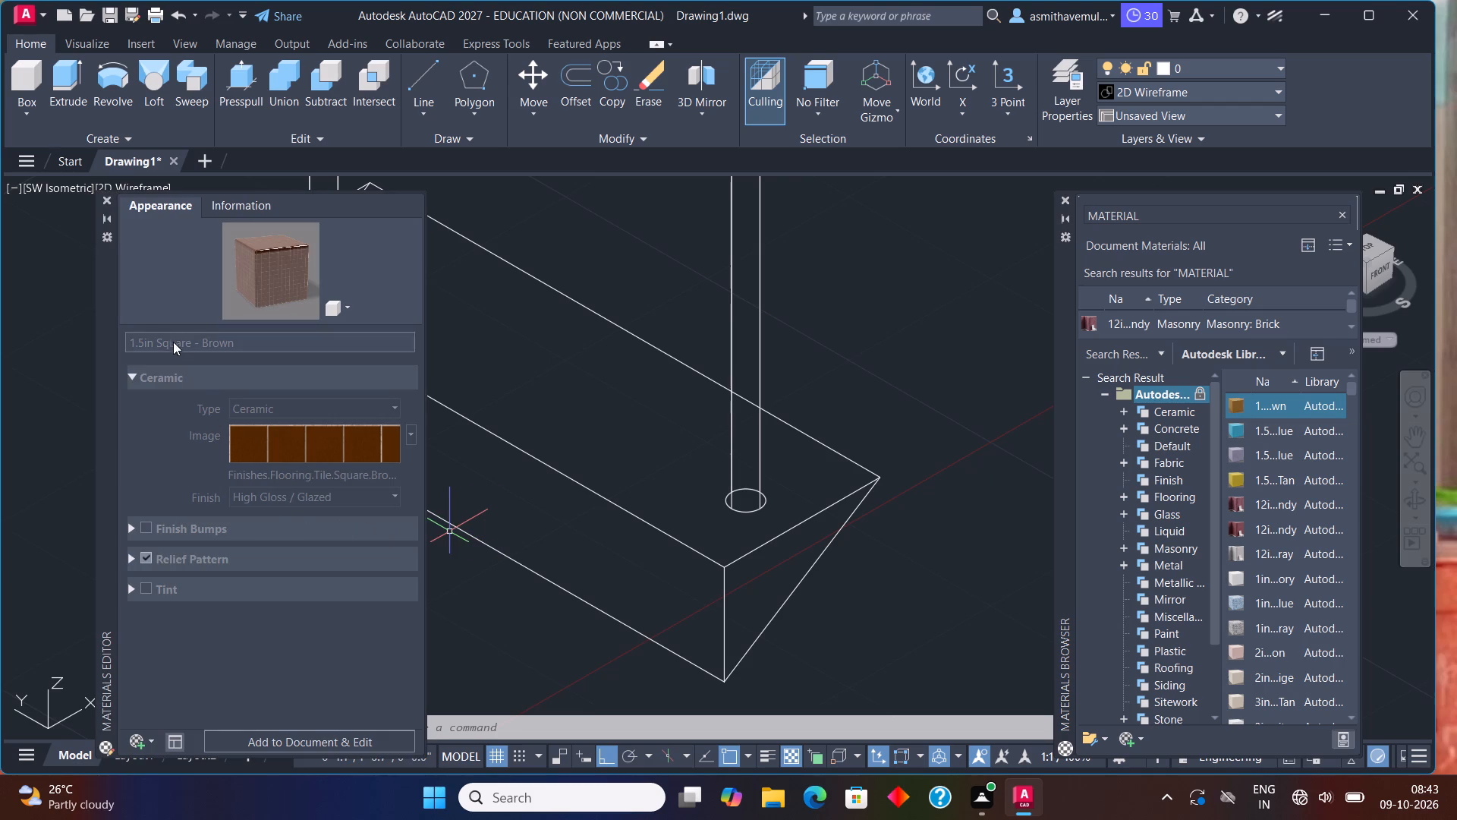
click(107, 196)
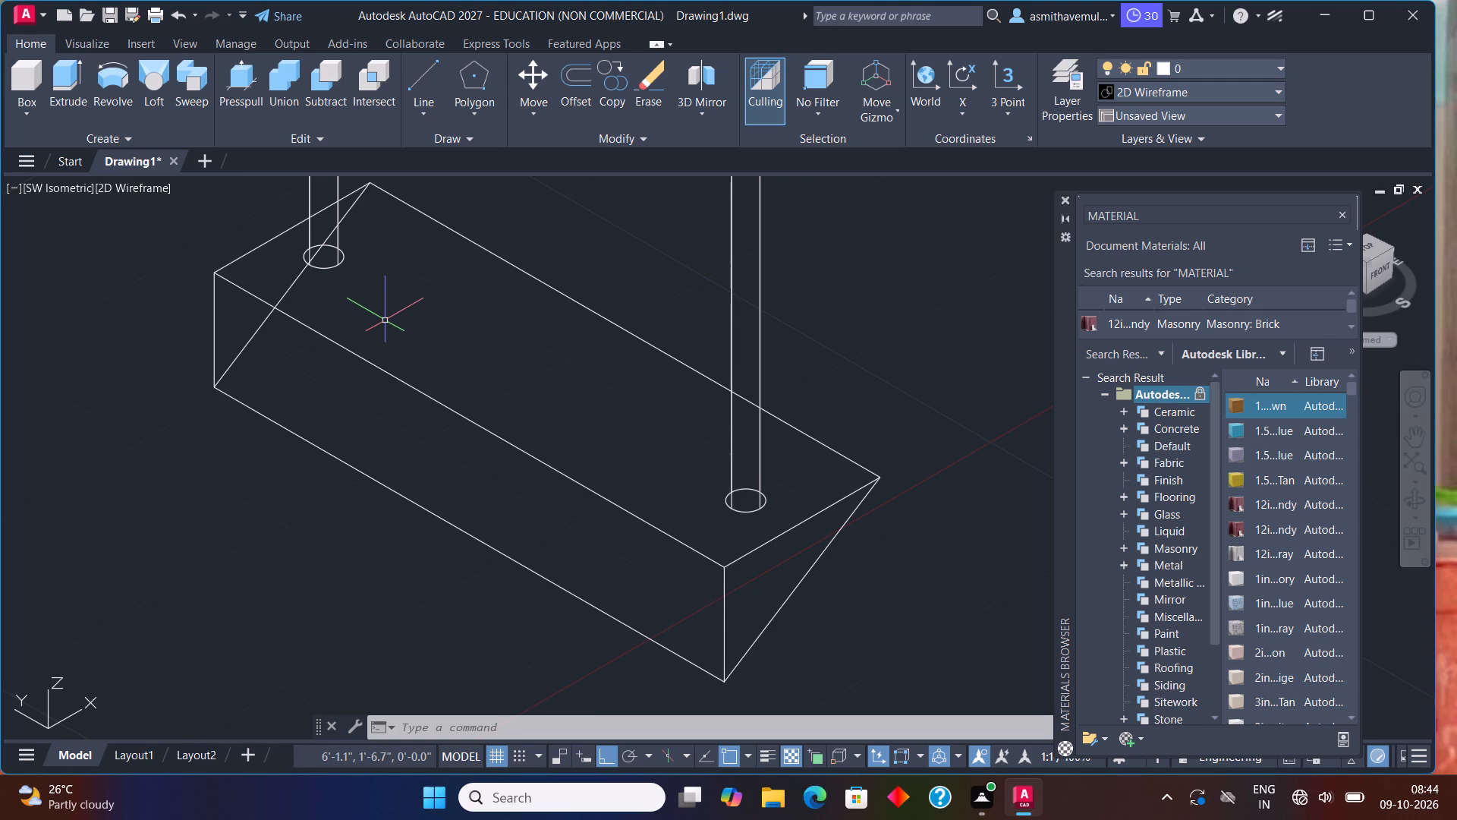
click(1188, 491)
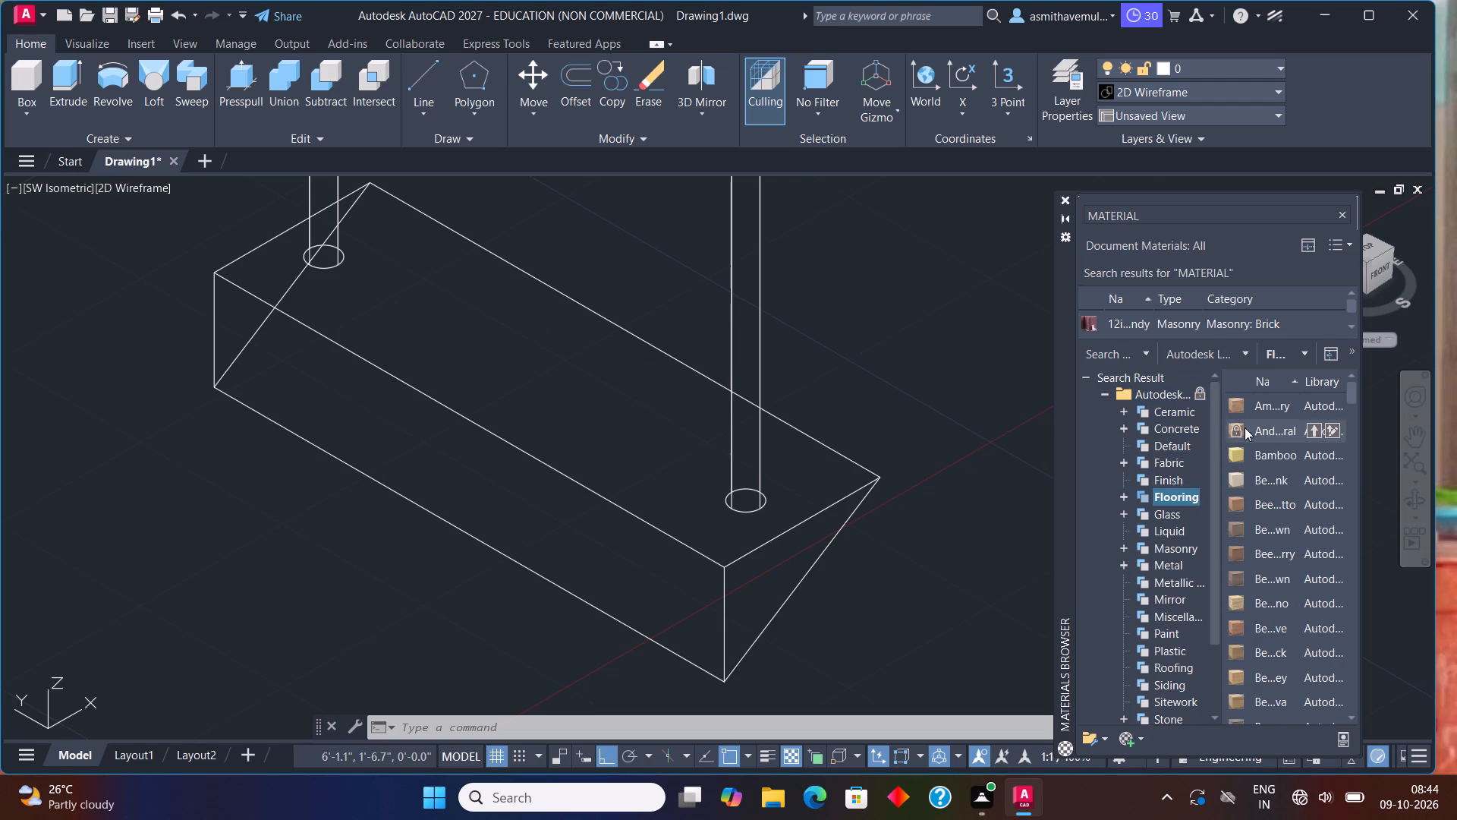
scroll(1191, 565, down, 2)
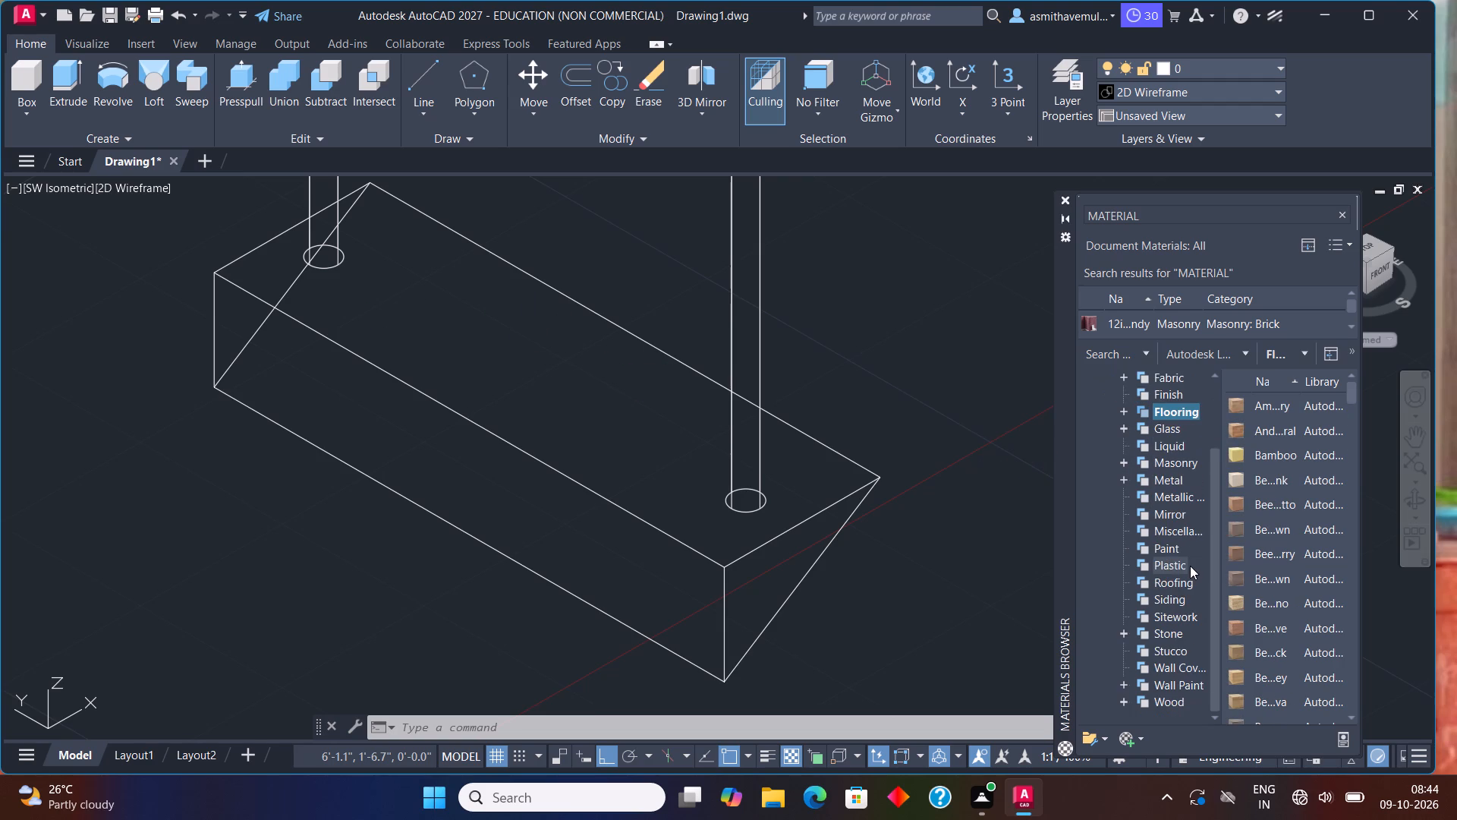
scroll(1190, 566, down, 1)
click(1179, 632)
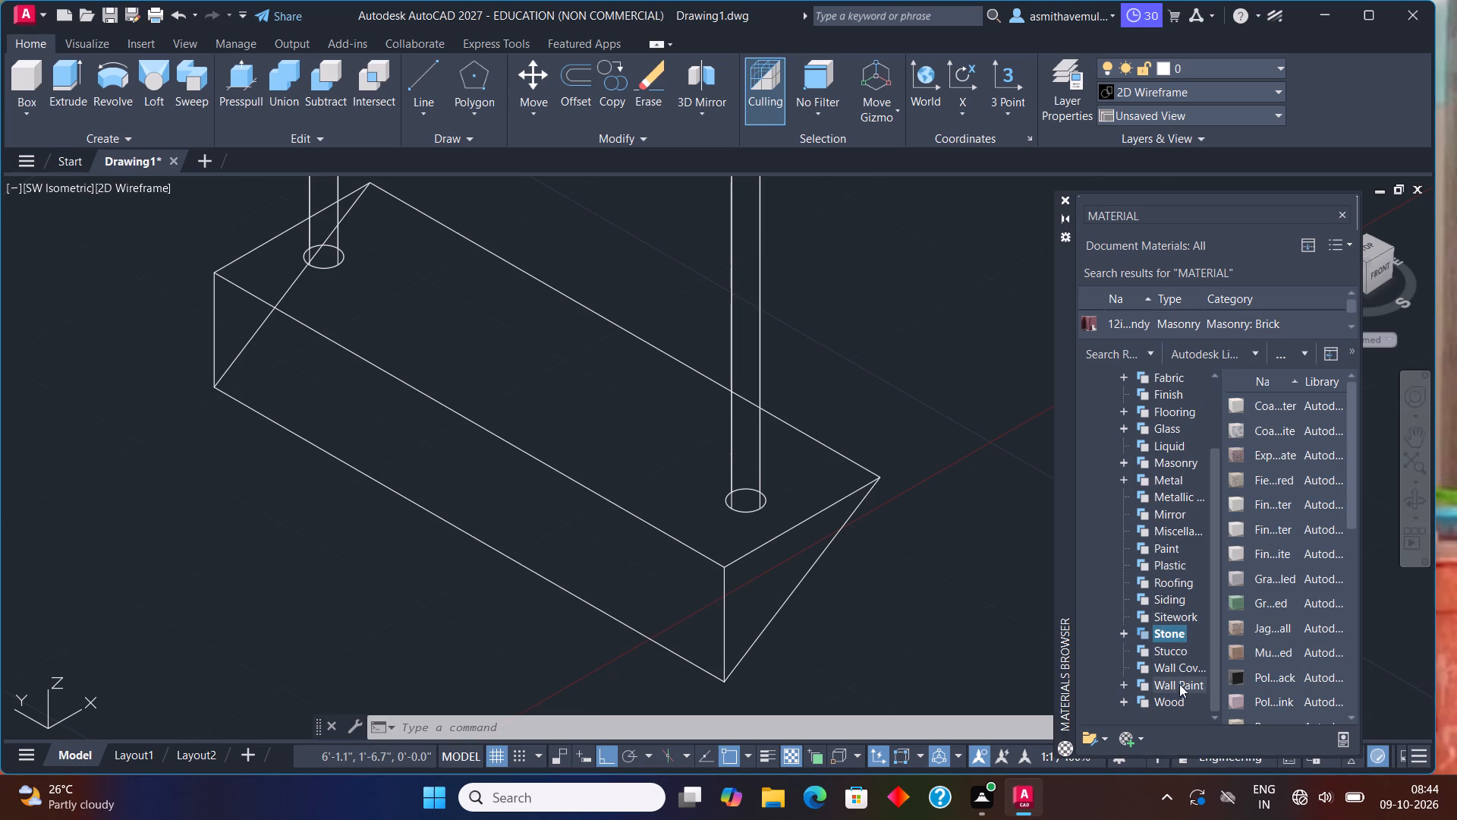
scroll(1158, 571, up, 4)
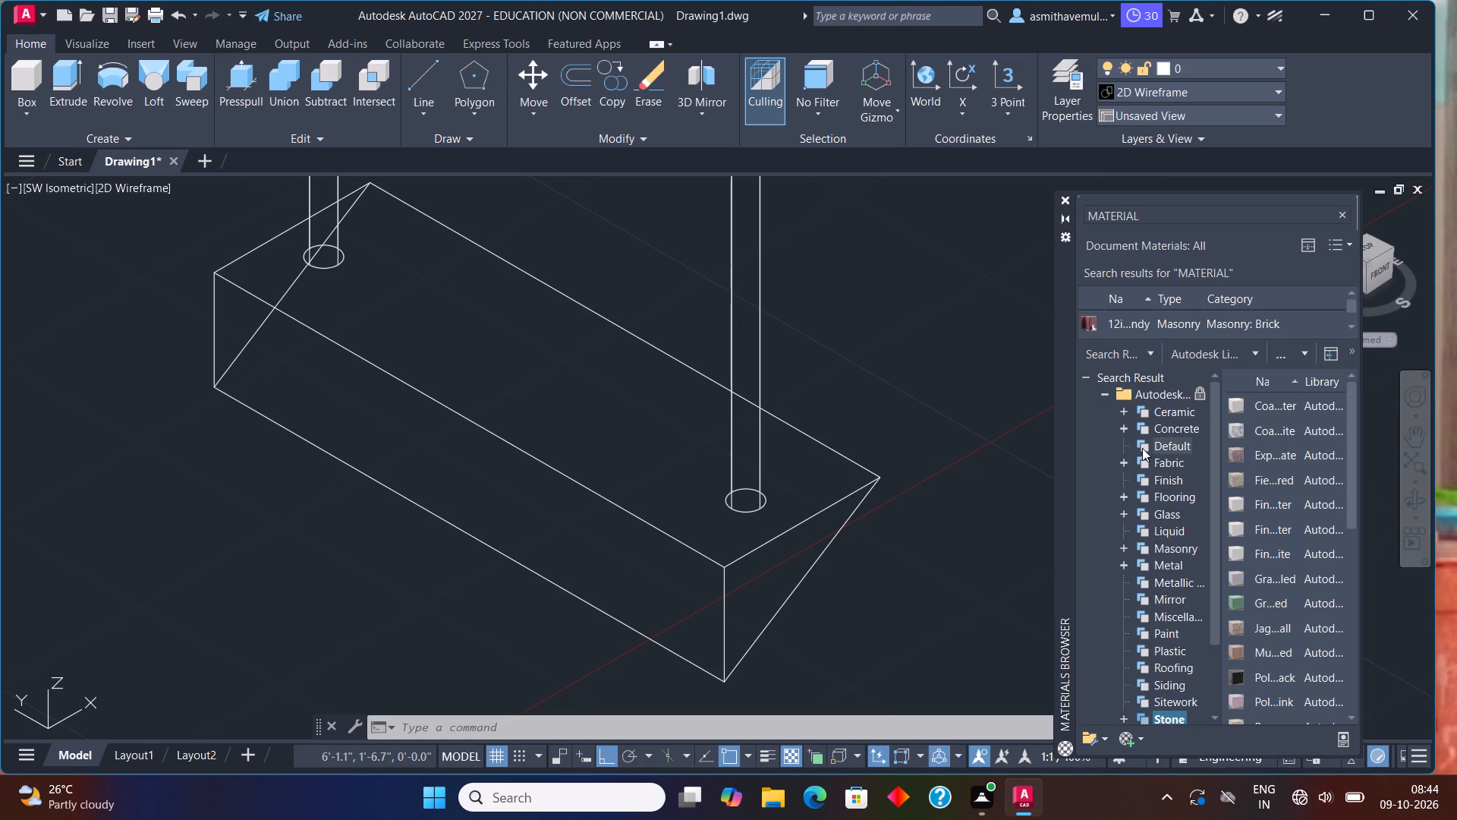
Apply the 1.5in Square - Brown tile from the Ceramic category to the prism and close the Materials Editor.
click(1147, 407)
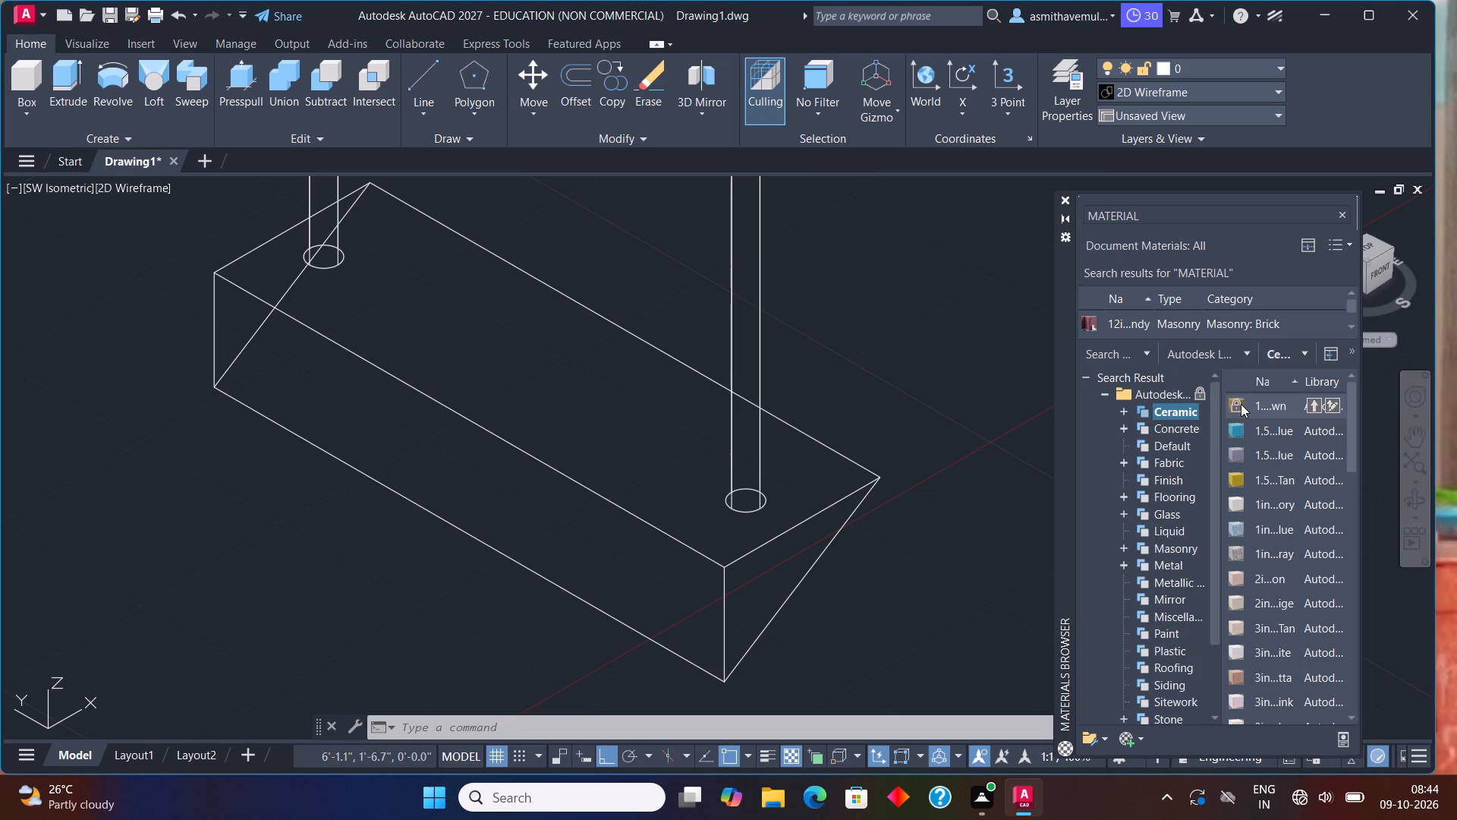
double_click(1241, 403)
drag(1239, 403, 589, 503)
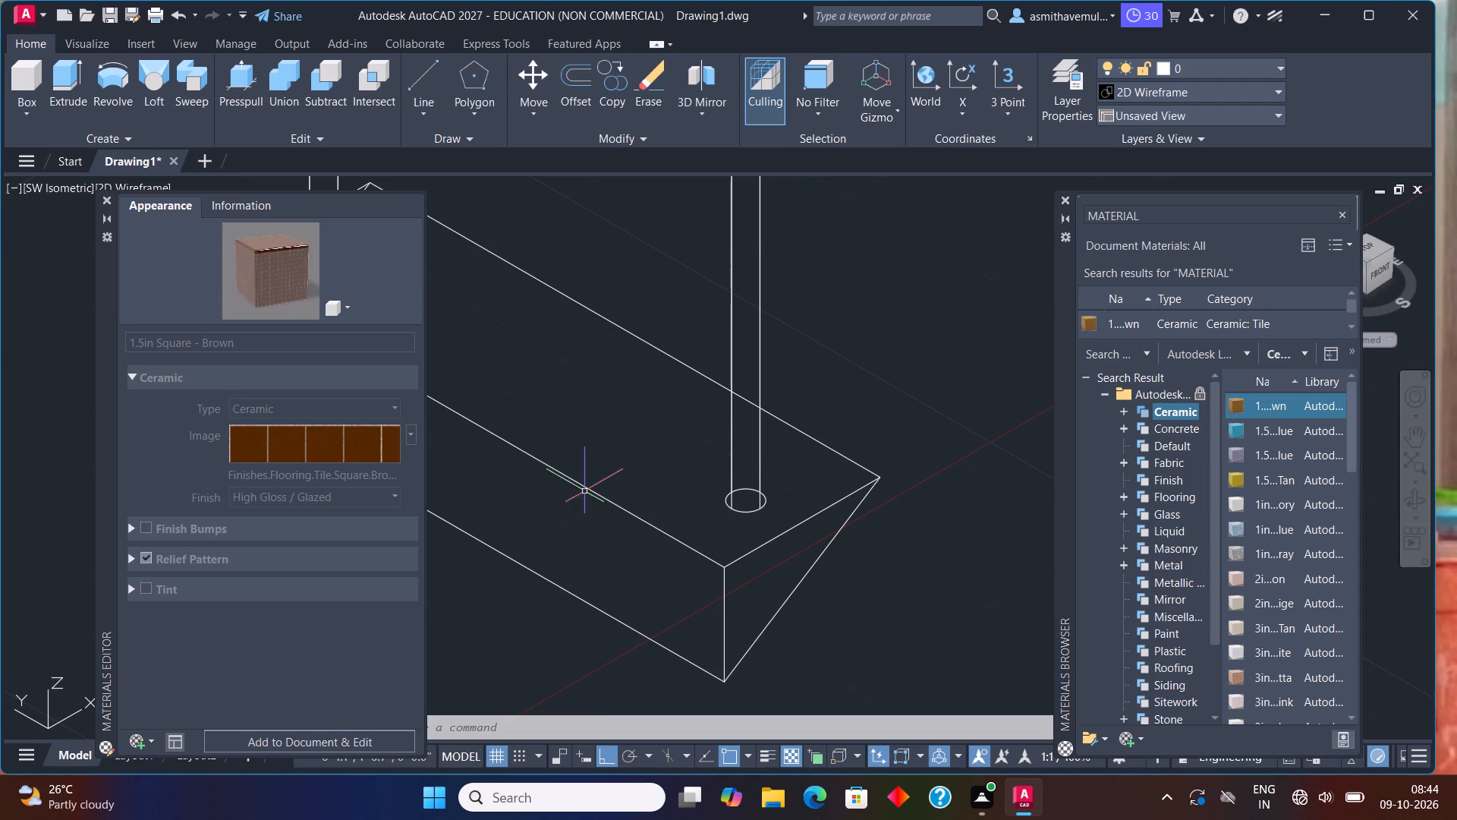
click(1180, 438)
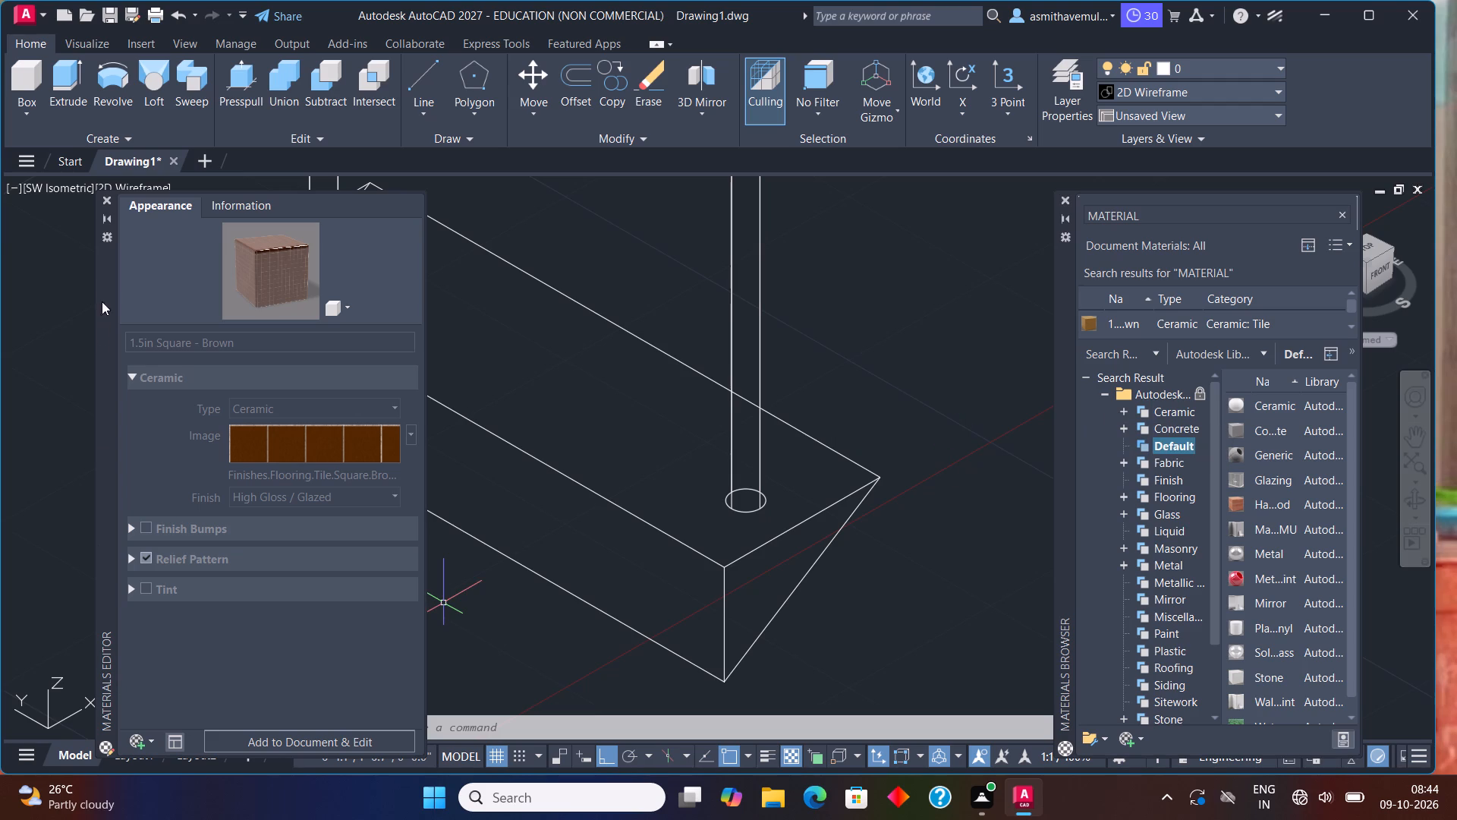
click(104, 197)
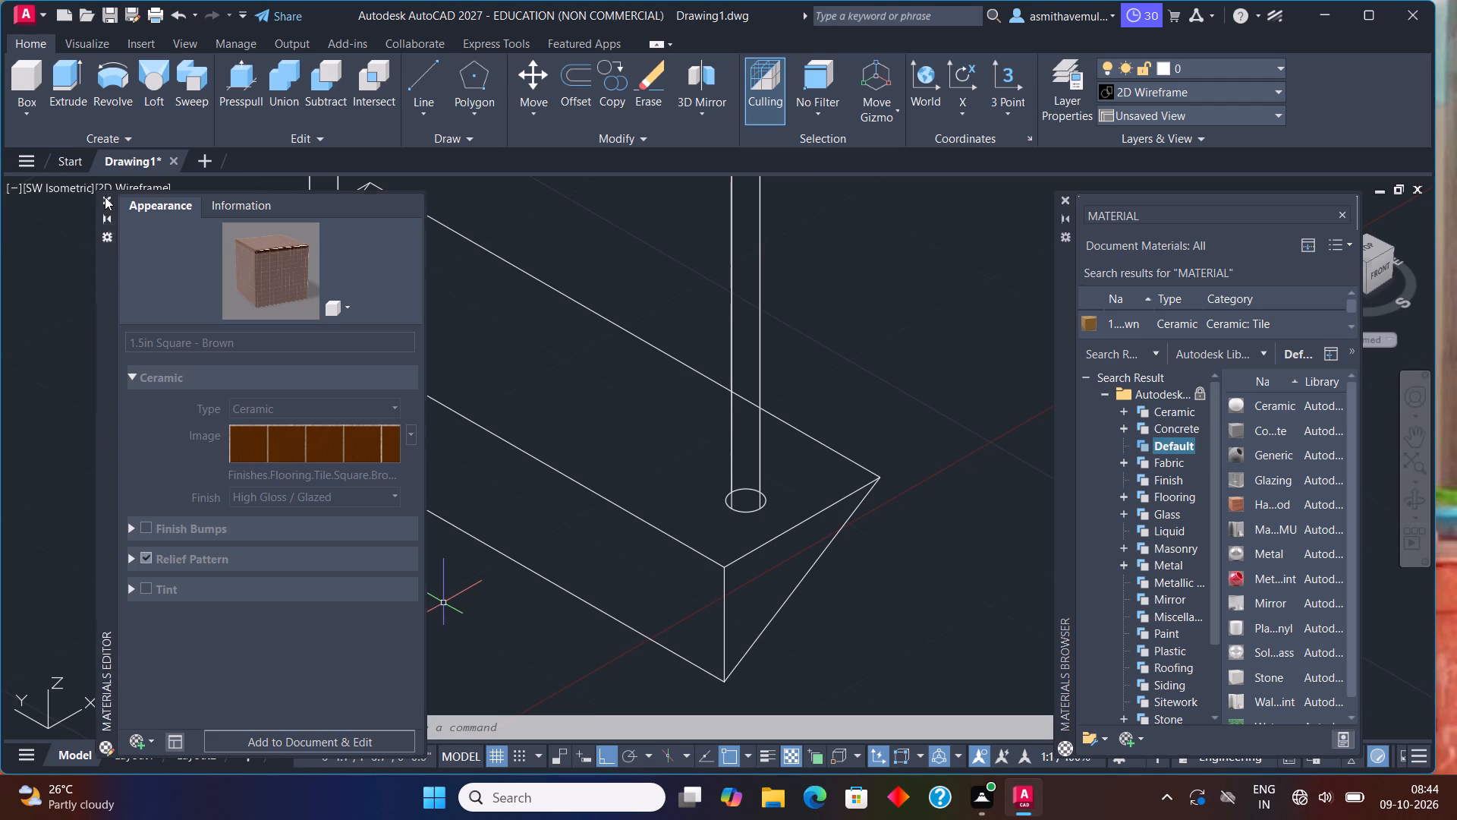
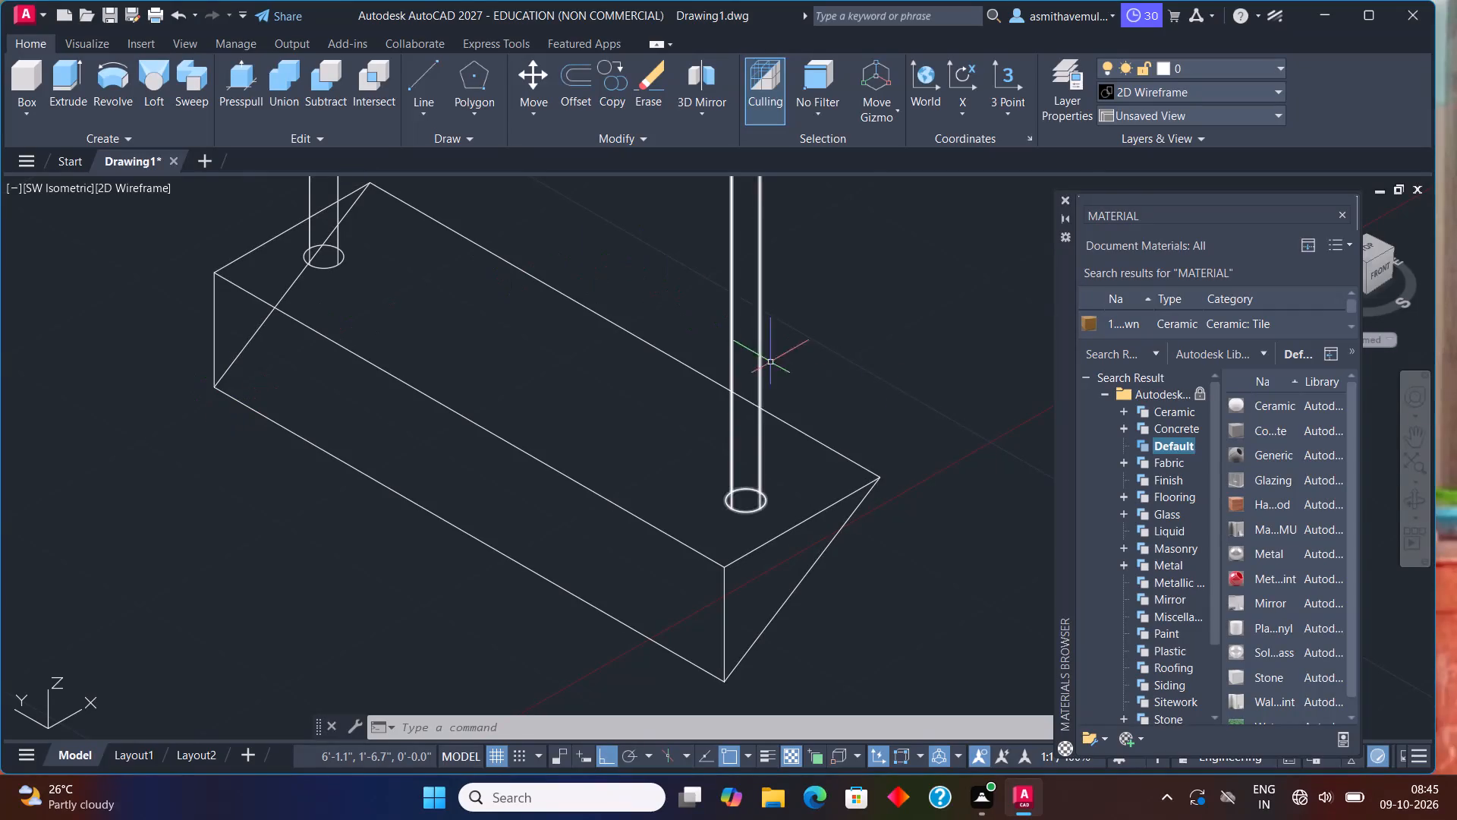
Apply the 1.5in Square - Medium Blue tile from the Ceramic category to the prism and add it to the document materials.
click(888, 386)
drag(991, 461, 988, 449)
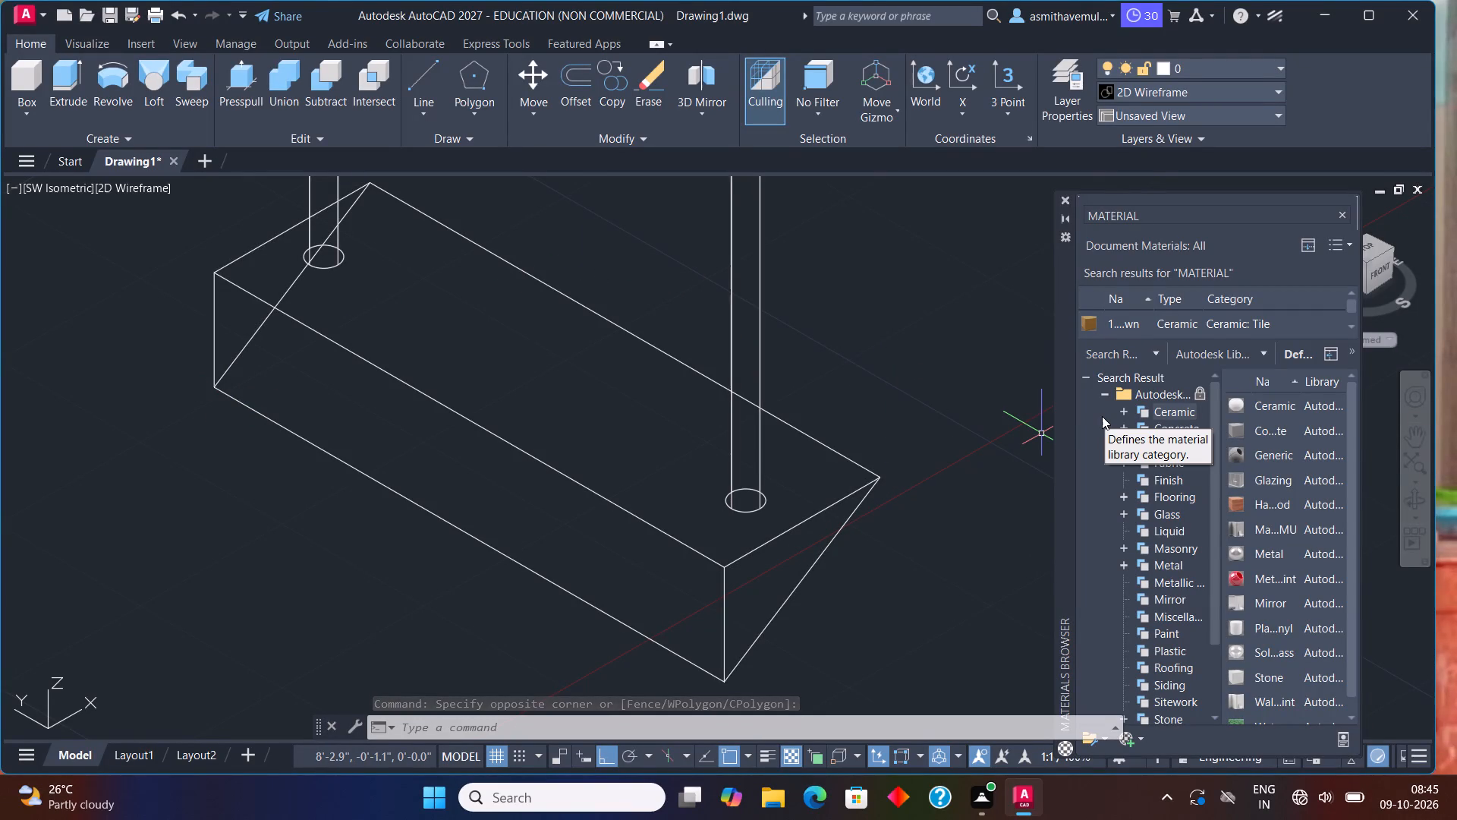
click(1153, 414)
drag(1232, 431, 878, 496)
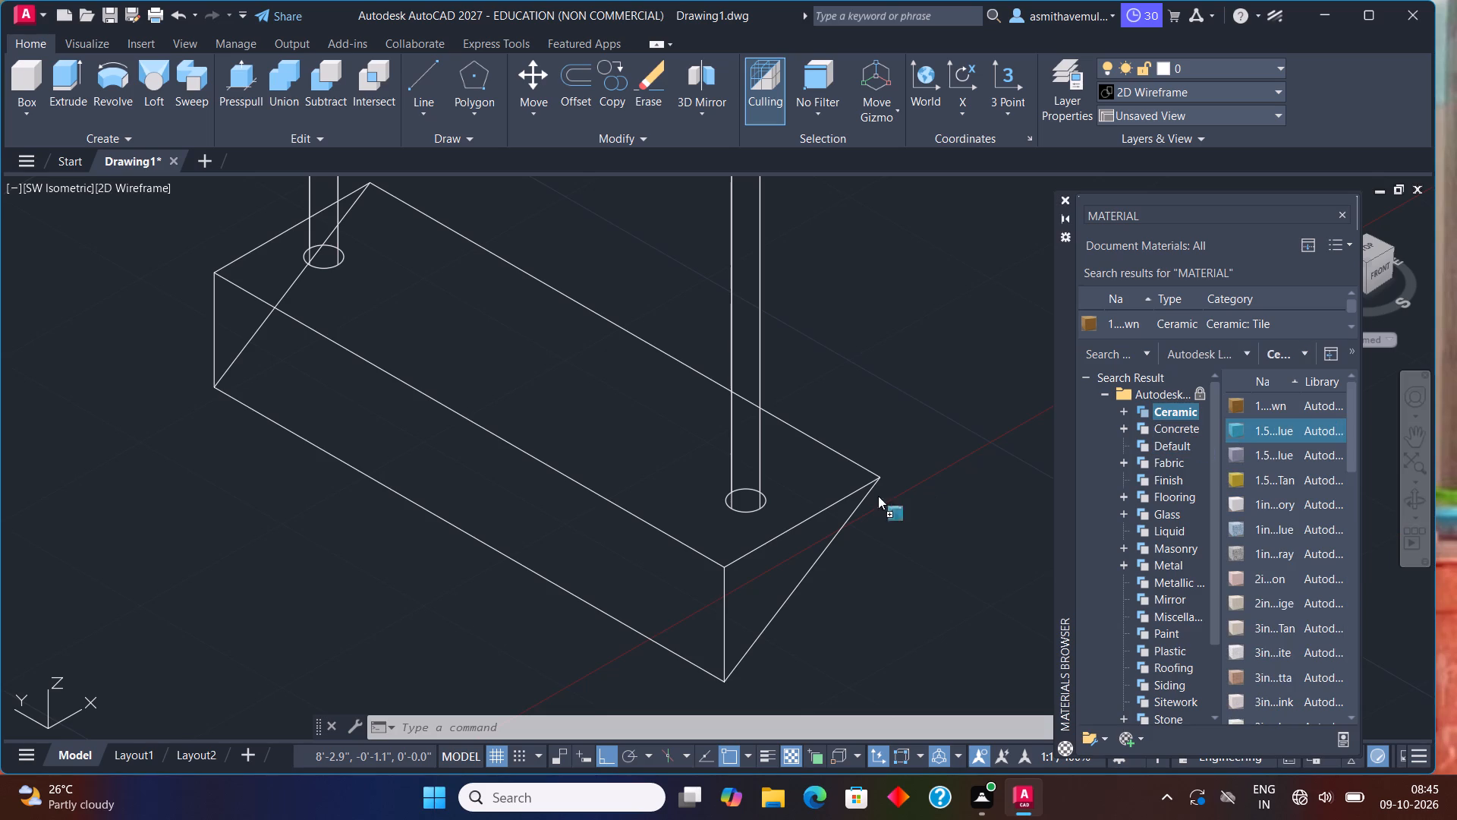
drag(878, 496, 660, 541)
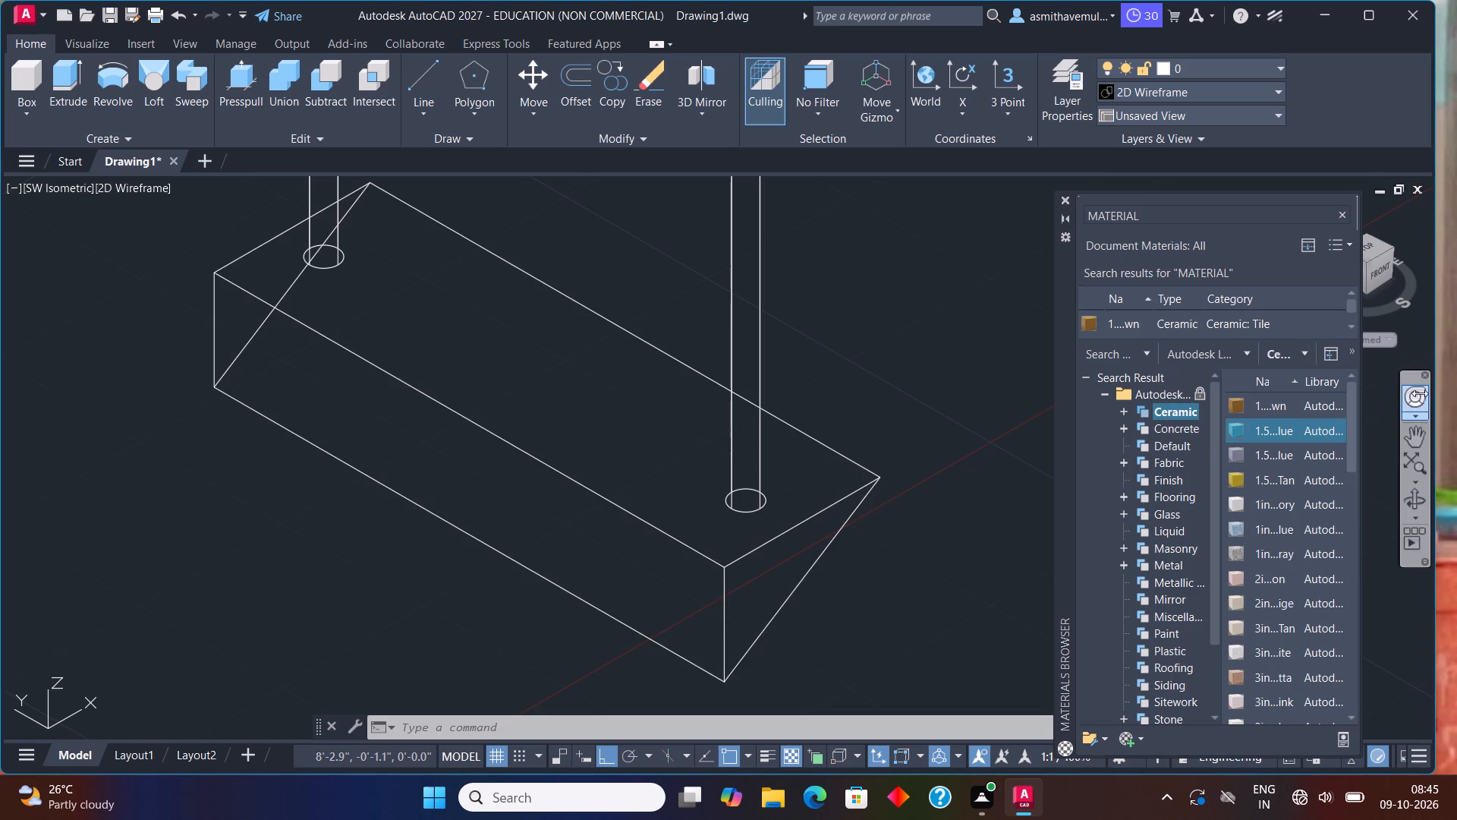
click(1314, 424)
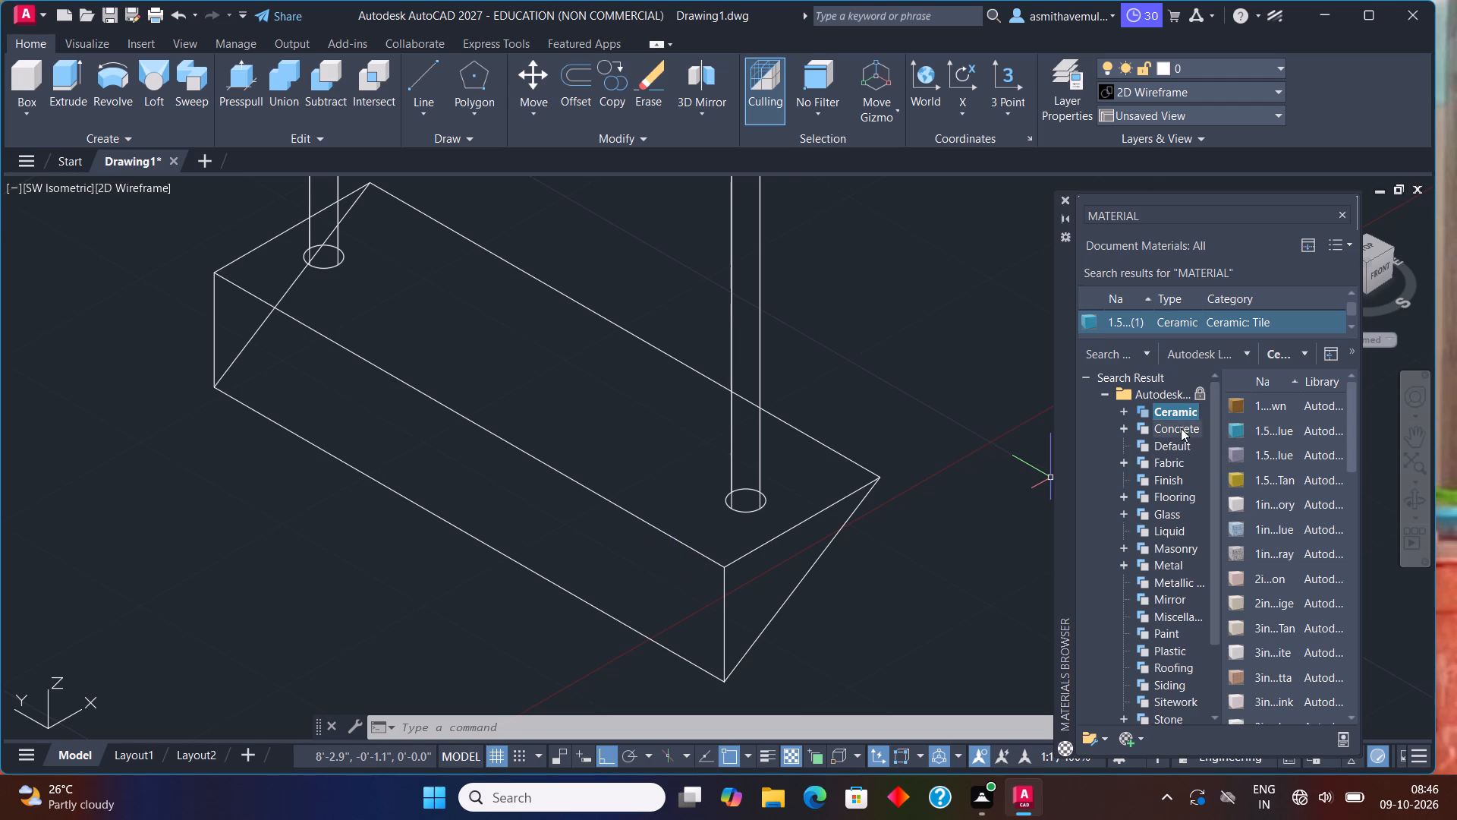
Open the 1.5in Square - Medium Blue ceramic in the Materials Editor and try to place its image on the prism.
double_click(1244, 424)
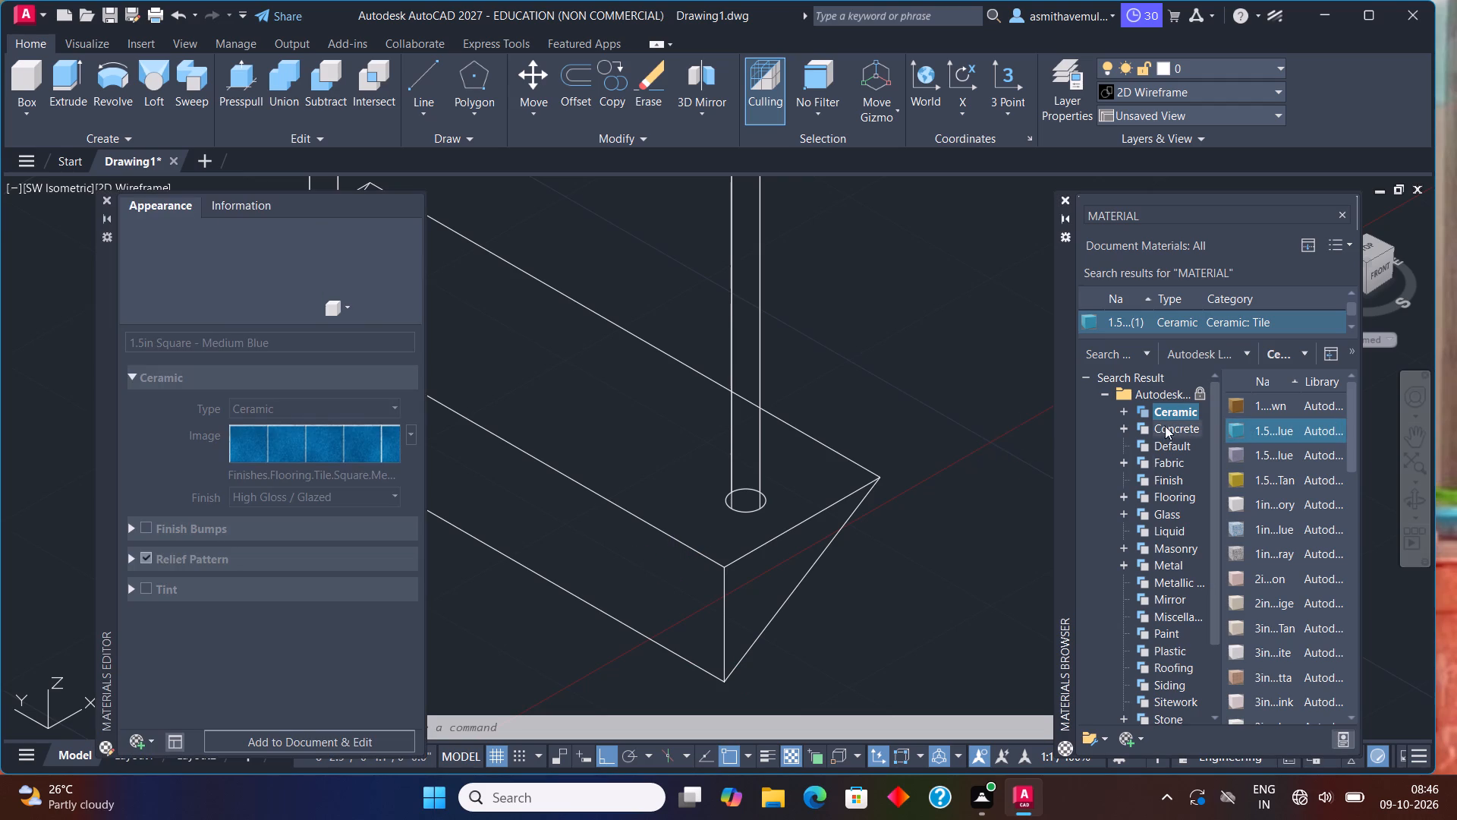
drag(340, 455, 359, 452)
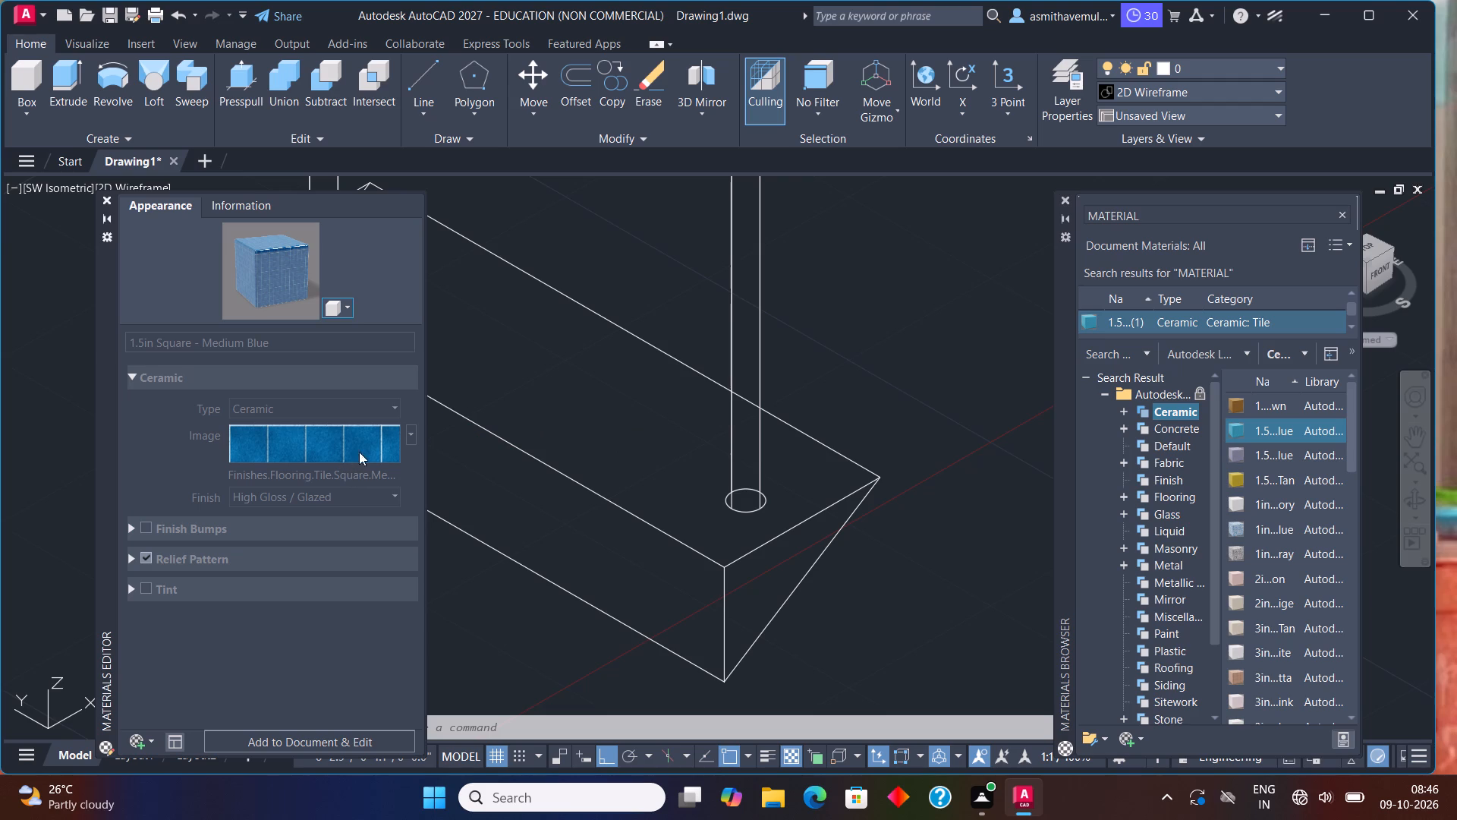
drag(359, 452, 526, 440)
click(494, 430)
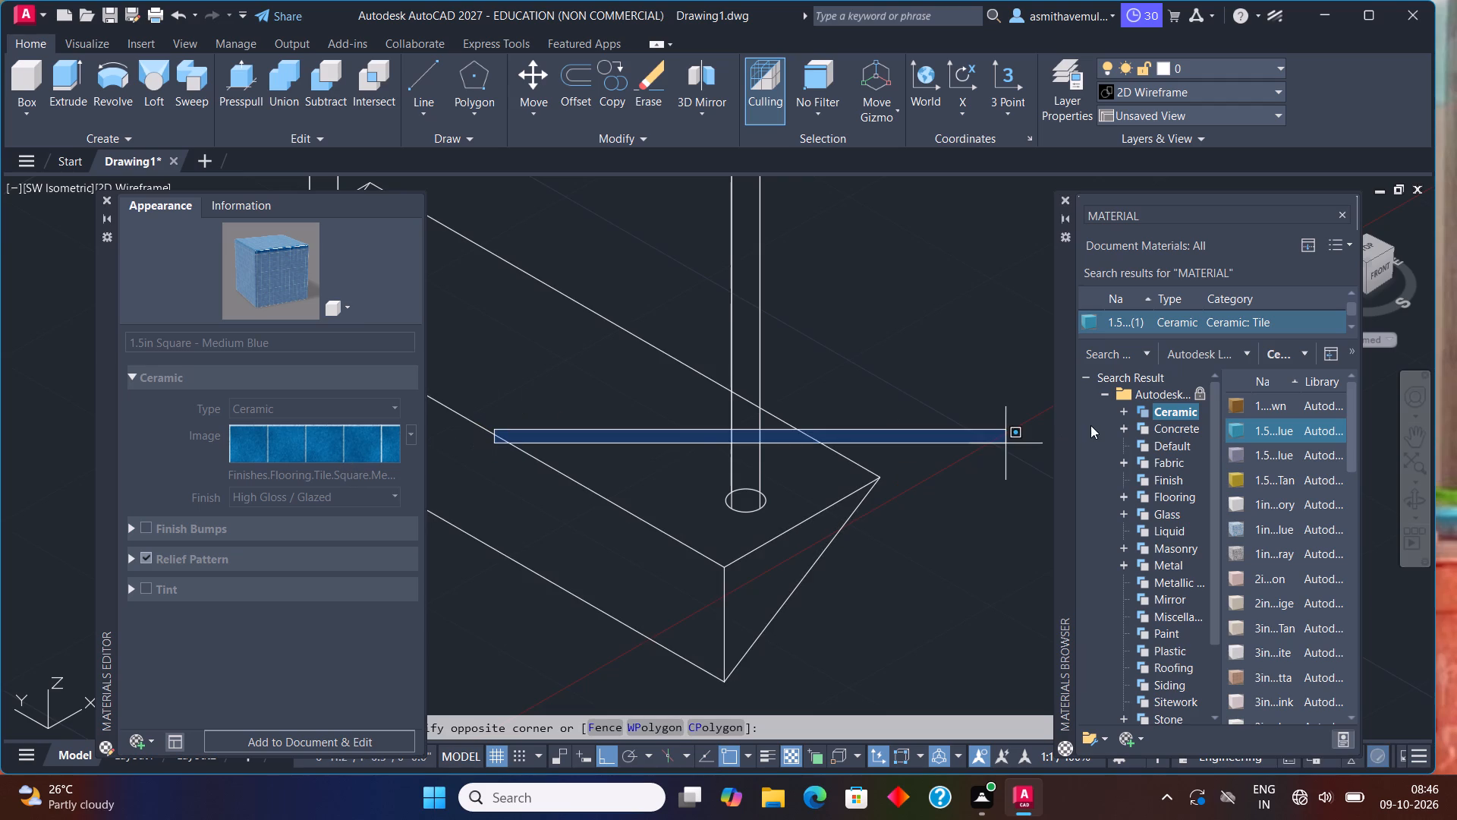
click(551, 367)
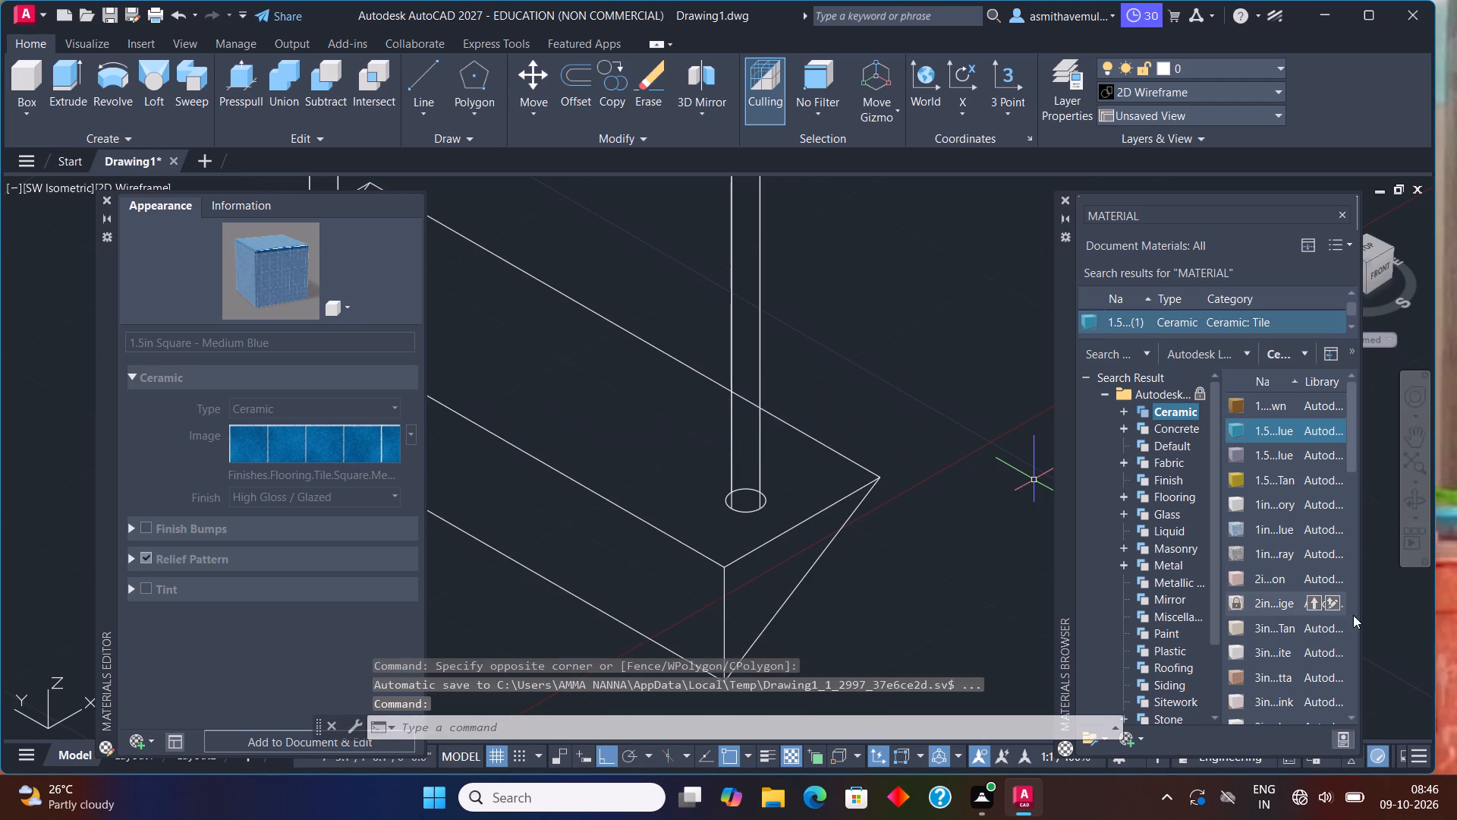
Inspect the 1.5in Square - Tan ceramic's properties in the Materials Editor and close the editor.
scroll(1216, 505, down, 1)
click(1226, 488)
double_click(1227, 482)
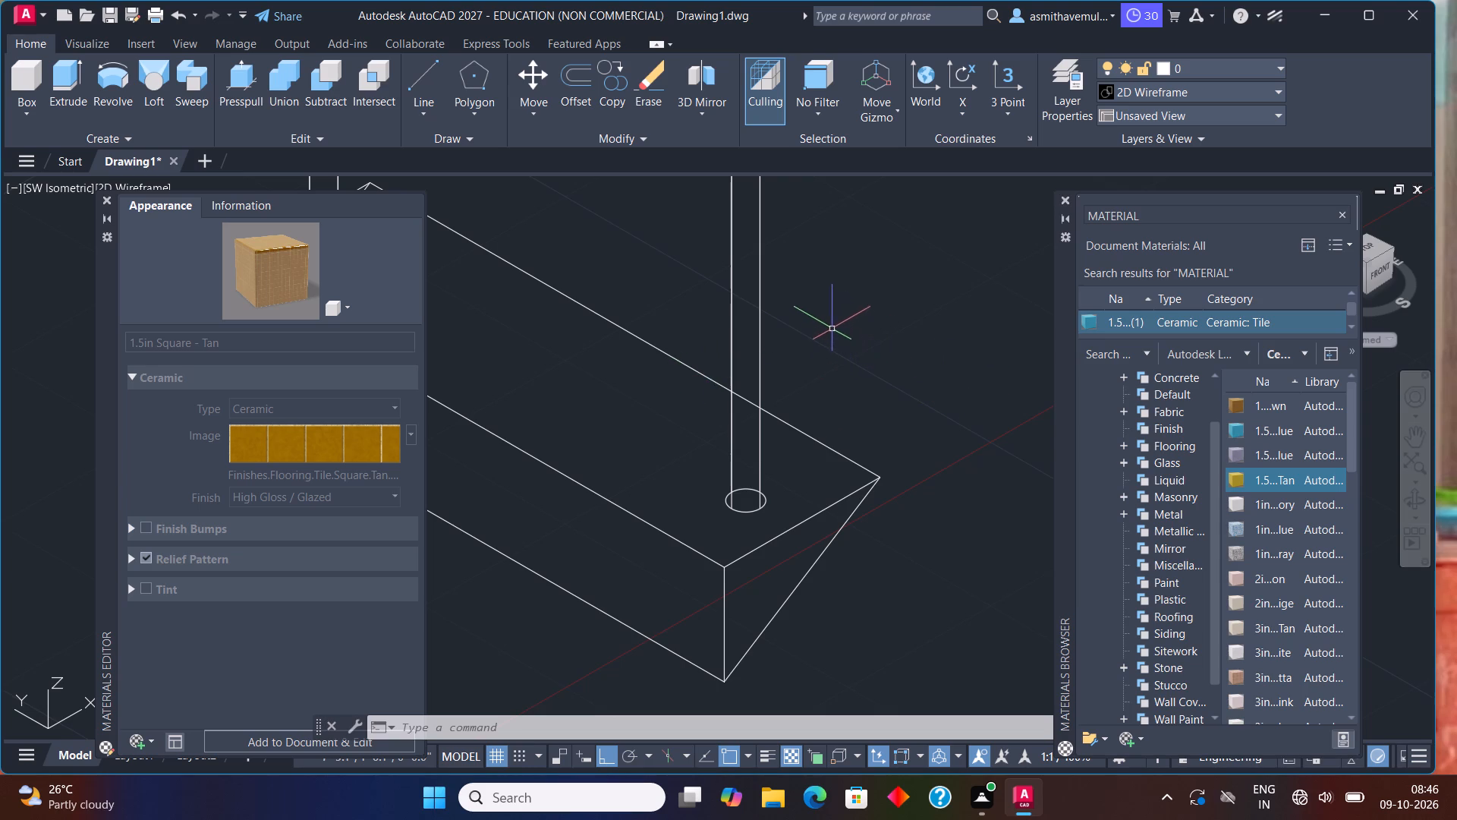
click(105, 199)
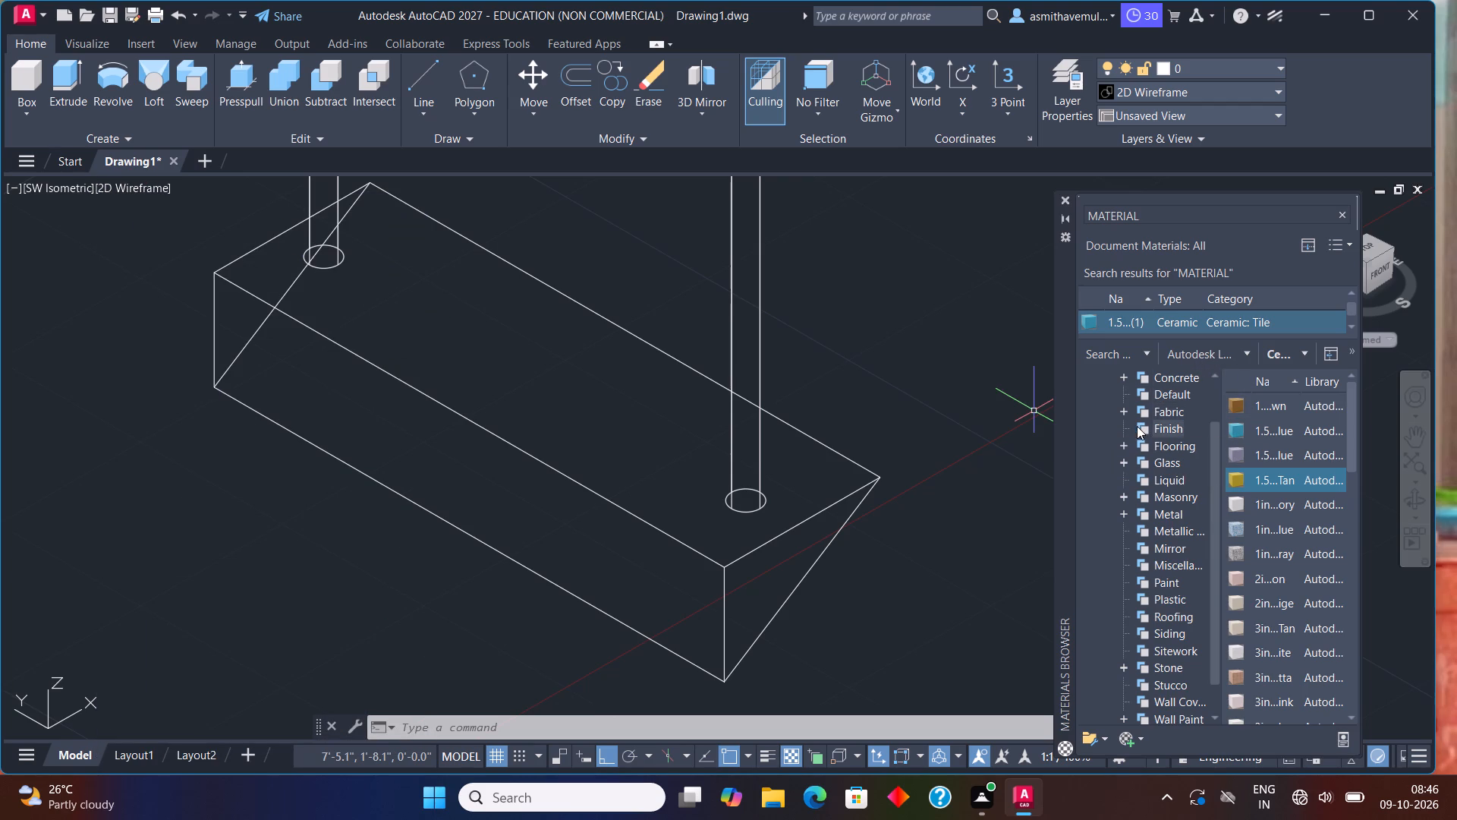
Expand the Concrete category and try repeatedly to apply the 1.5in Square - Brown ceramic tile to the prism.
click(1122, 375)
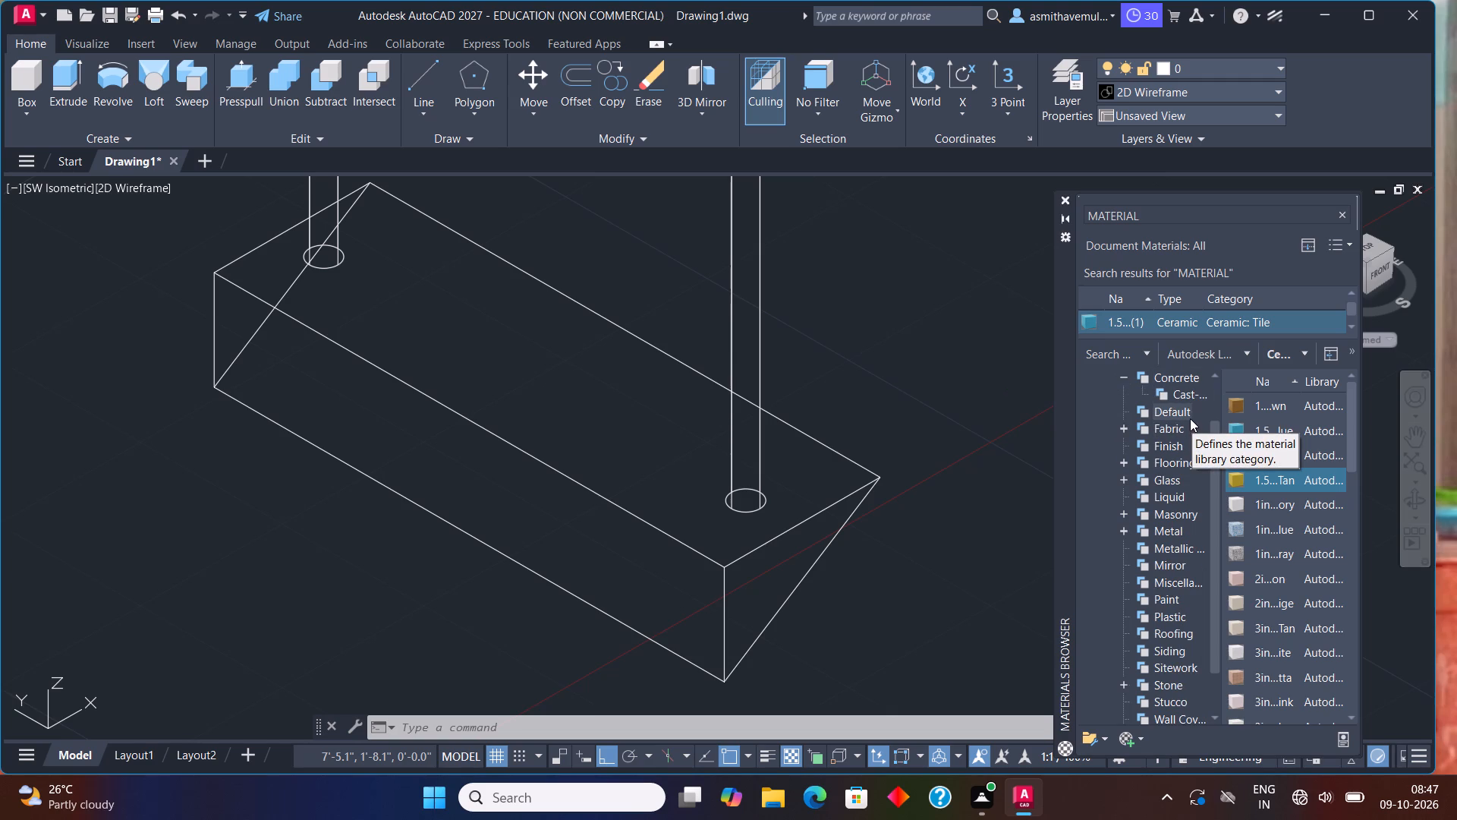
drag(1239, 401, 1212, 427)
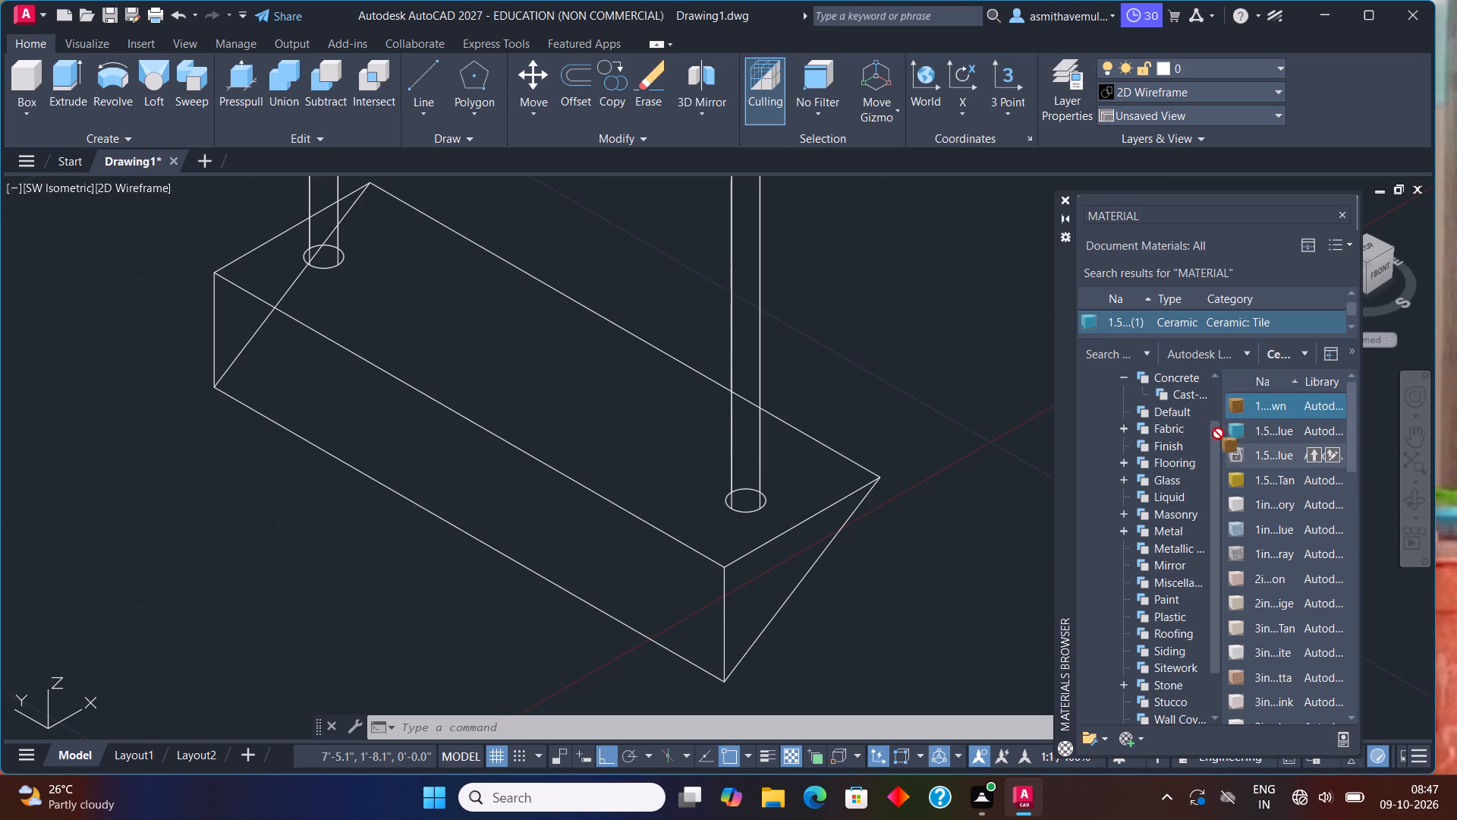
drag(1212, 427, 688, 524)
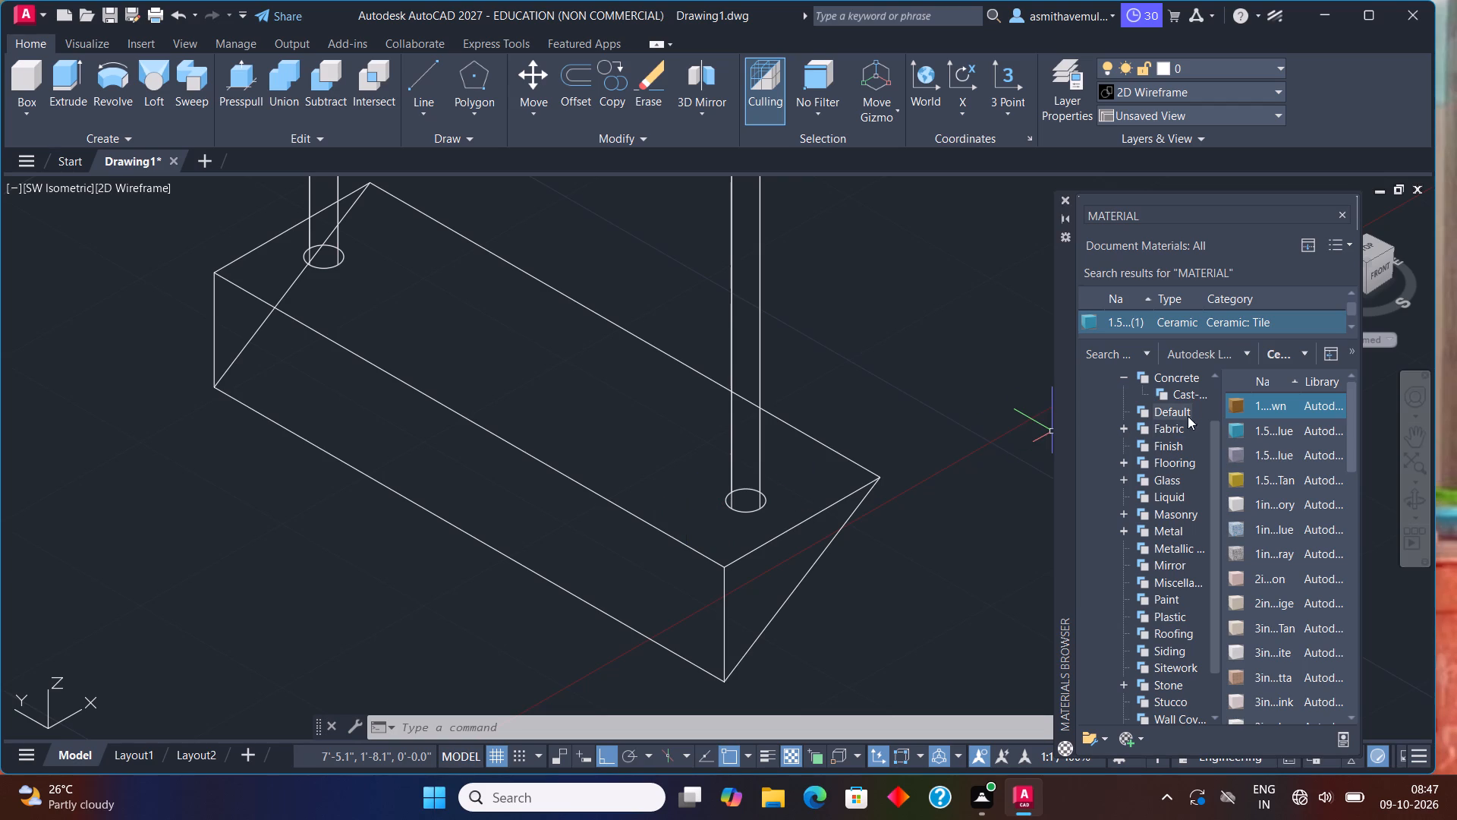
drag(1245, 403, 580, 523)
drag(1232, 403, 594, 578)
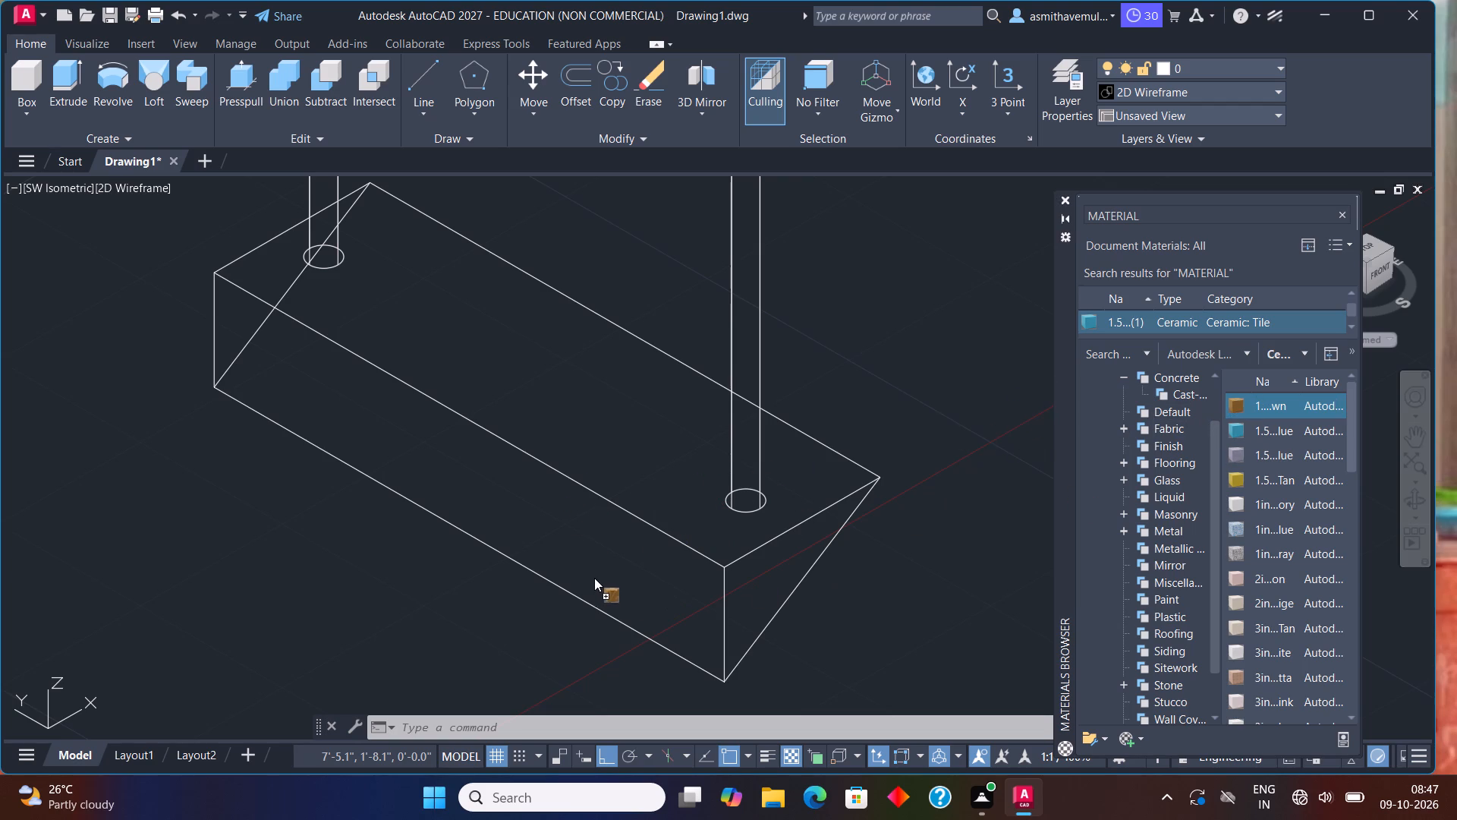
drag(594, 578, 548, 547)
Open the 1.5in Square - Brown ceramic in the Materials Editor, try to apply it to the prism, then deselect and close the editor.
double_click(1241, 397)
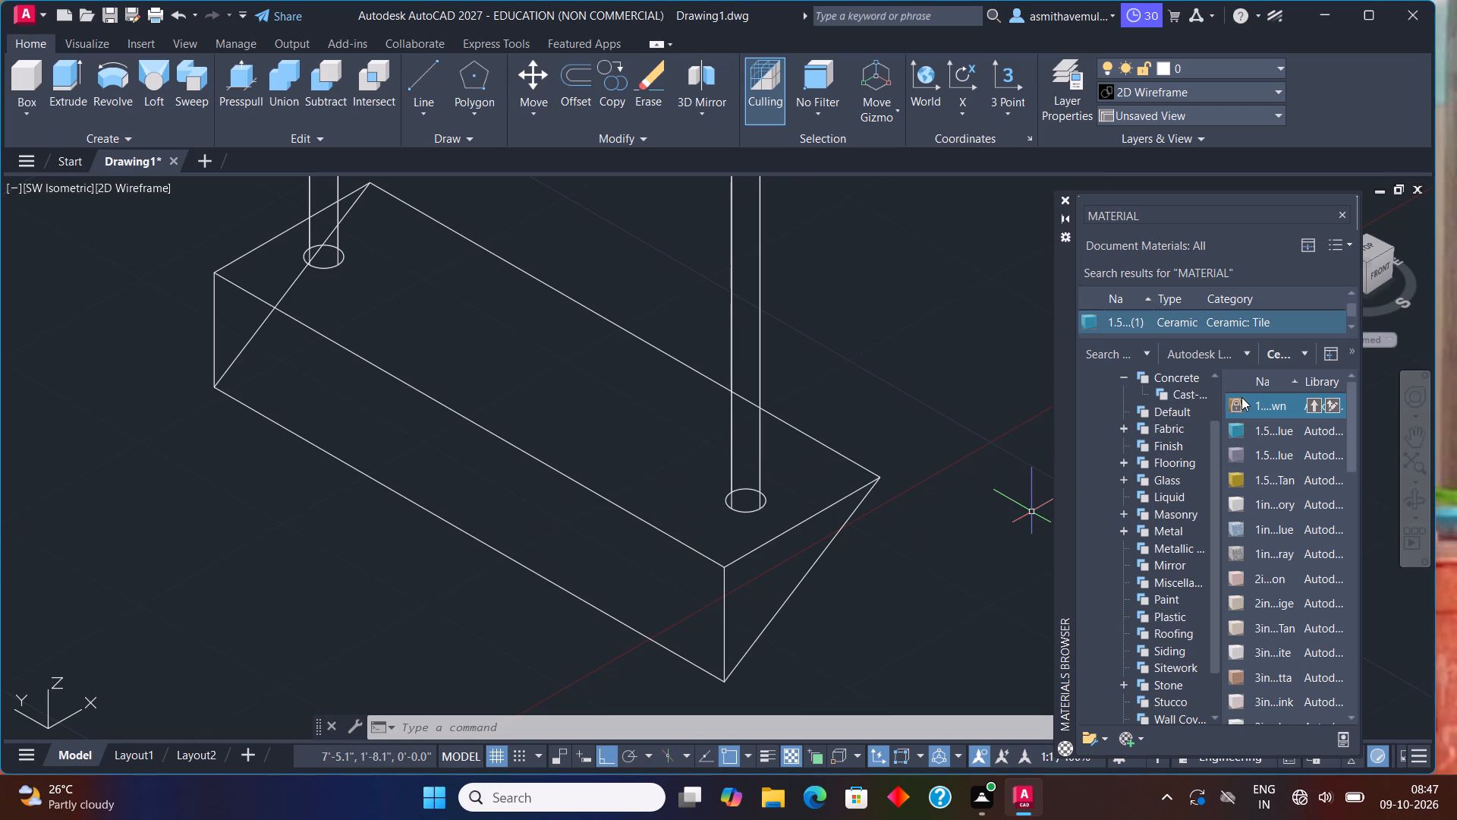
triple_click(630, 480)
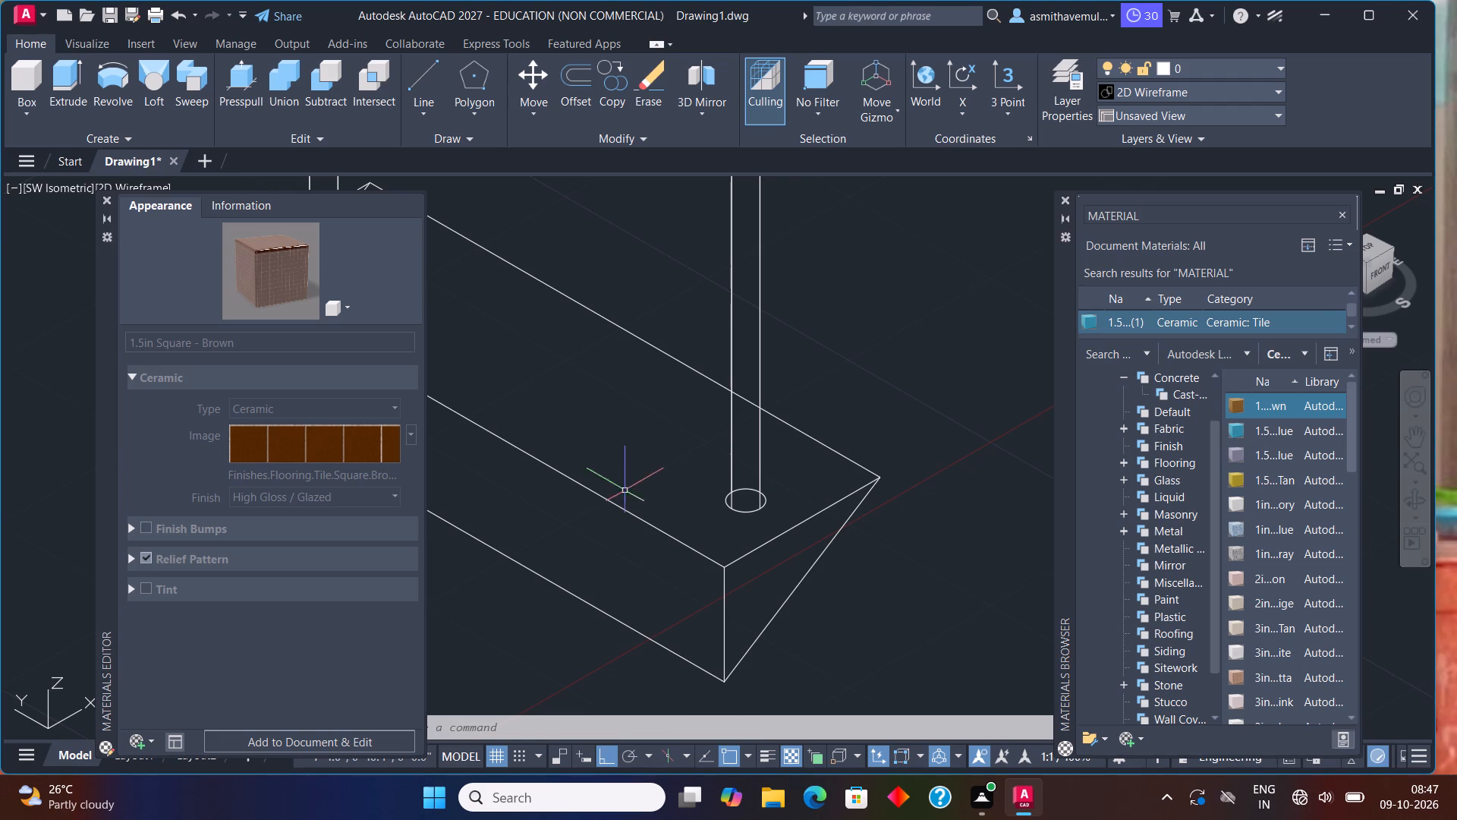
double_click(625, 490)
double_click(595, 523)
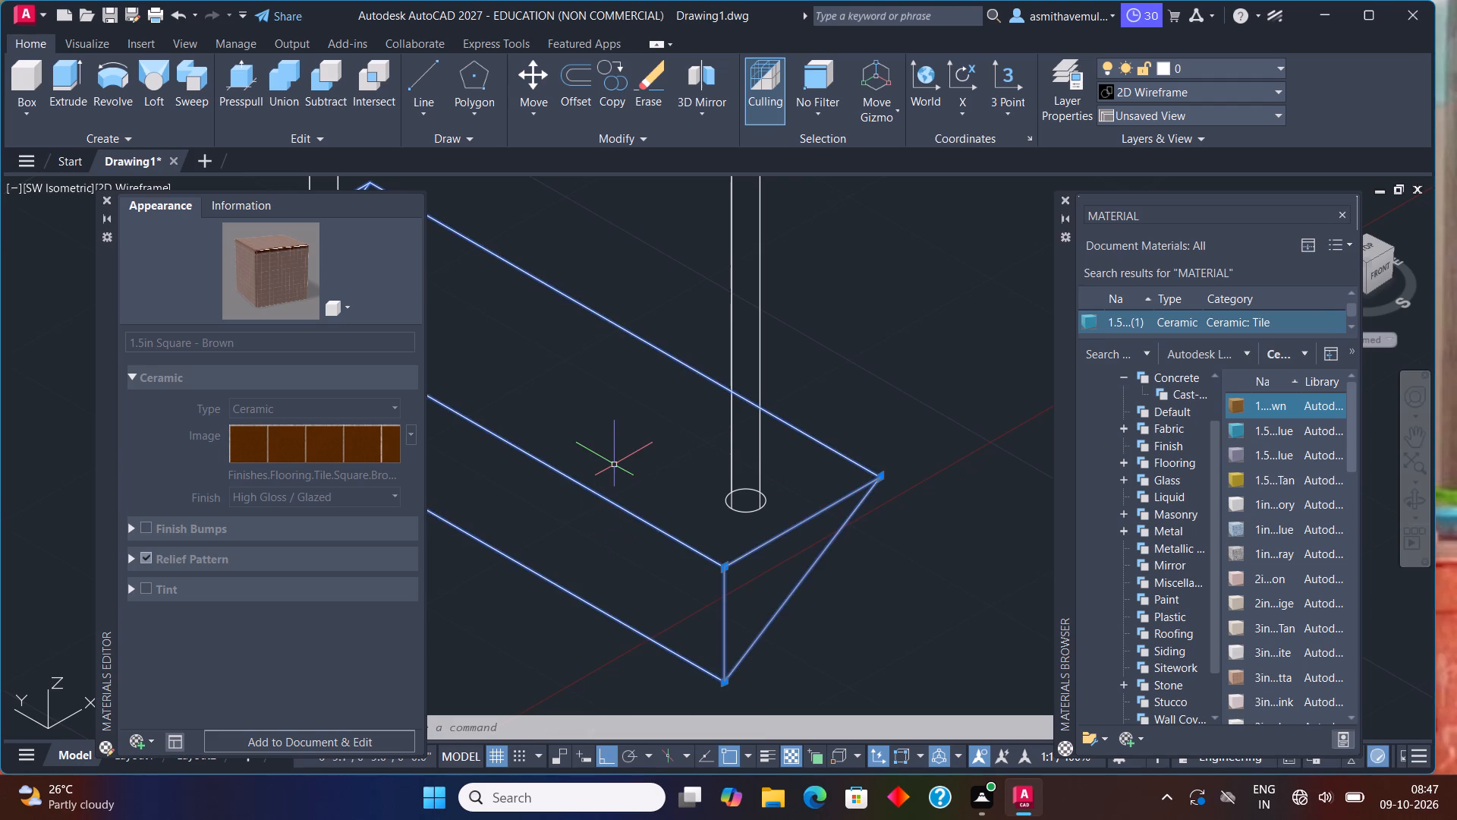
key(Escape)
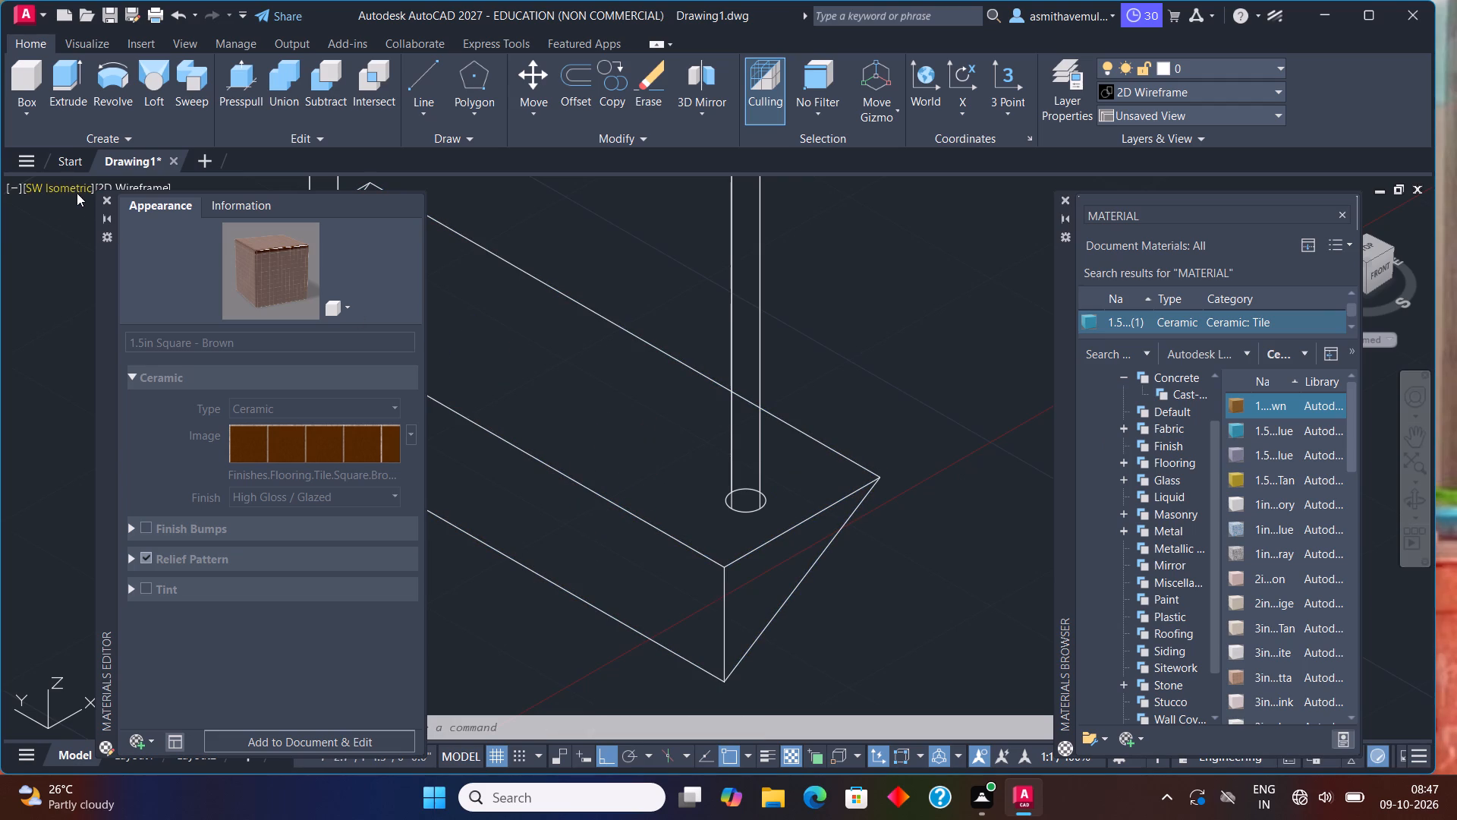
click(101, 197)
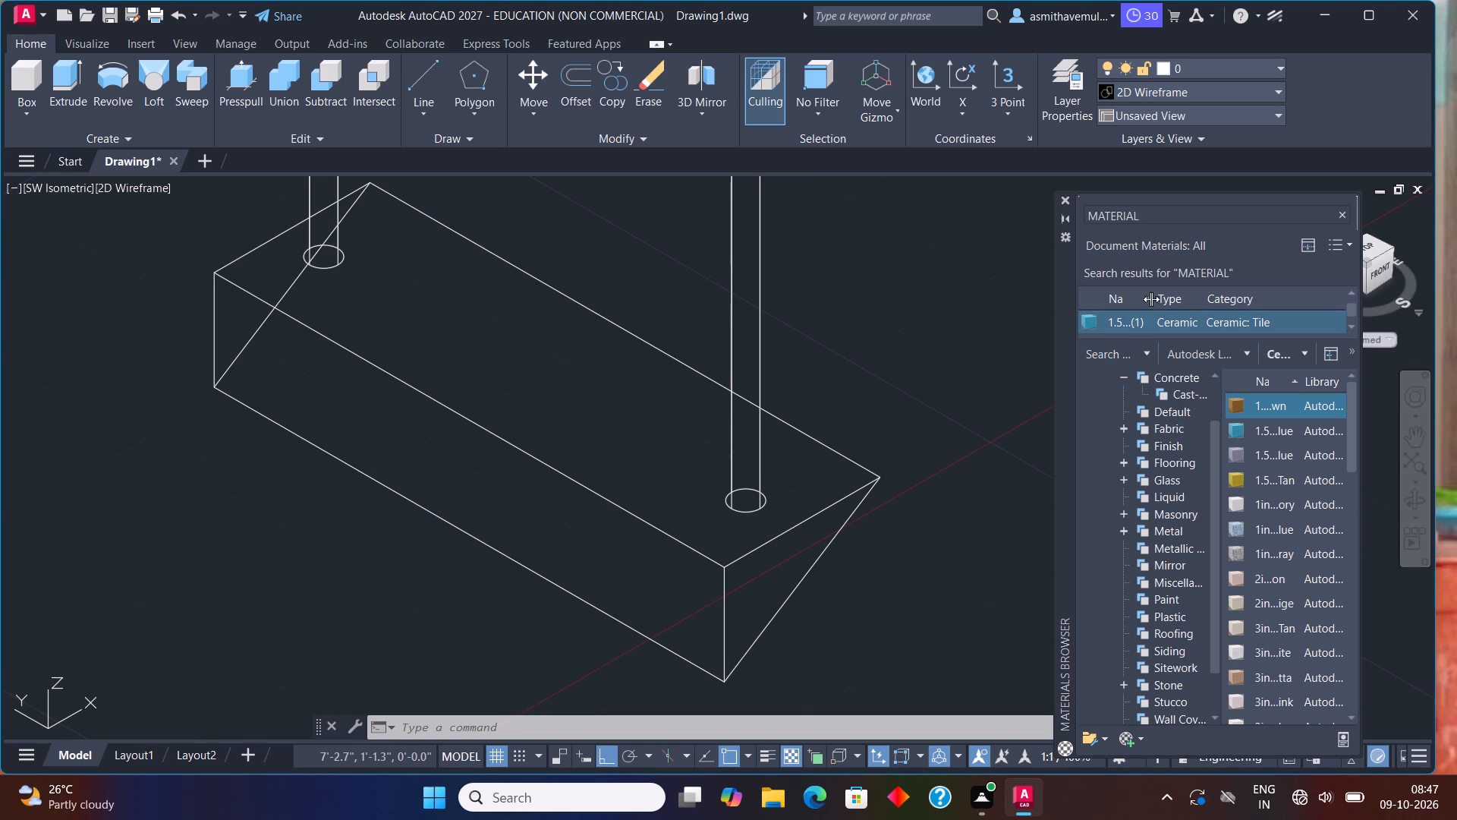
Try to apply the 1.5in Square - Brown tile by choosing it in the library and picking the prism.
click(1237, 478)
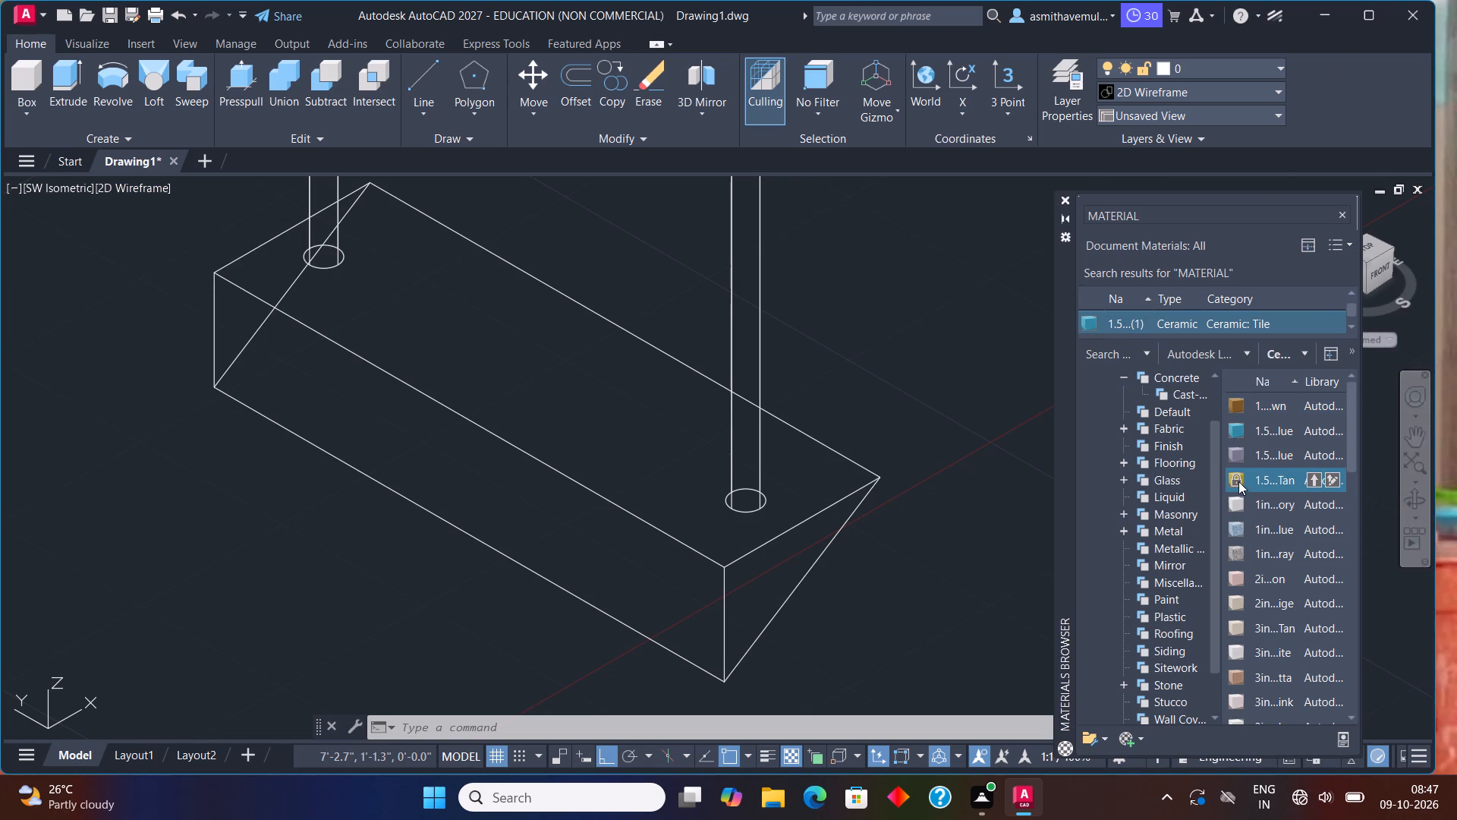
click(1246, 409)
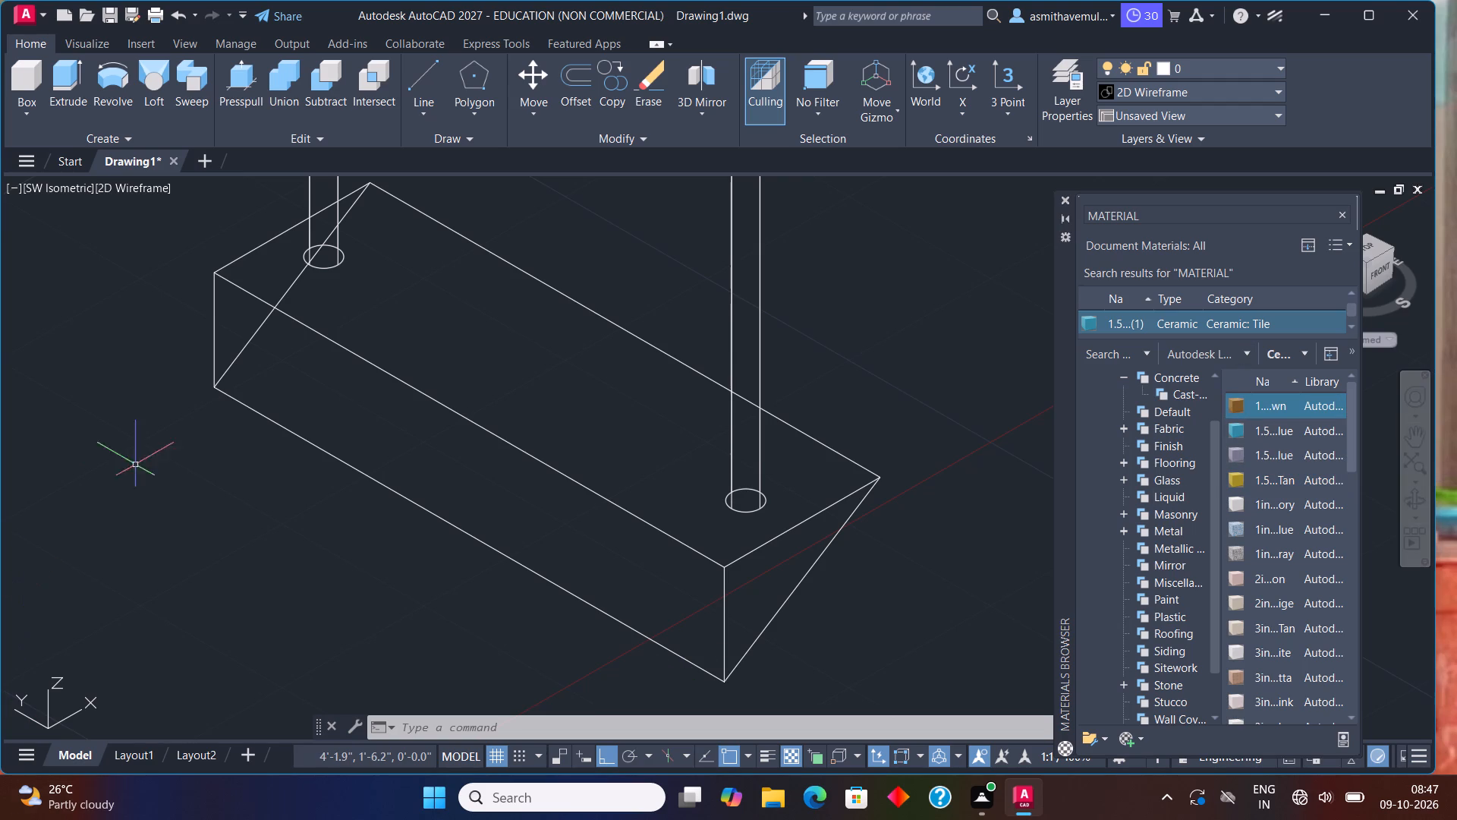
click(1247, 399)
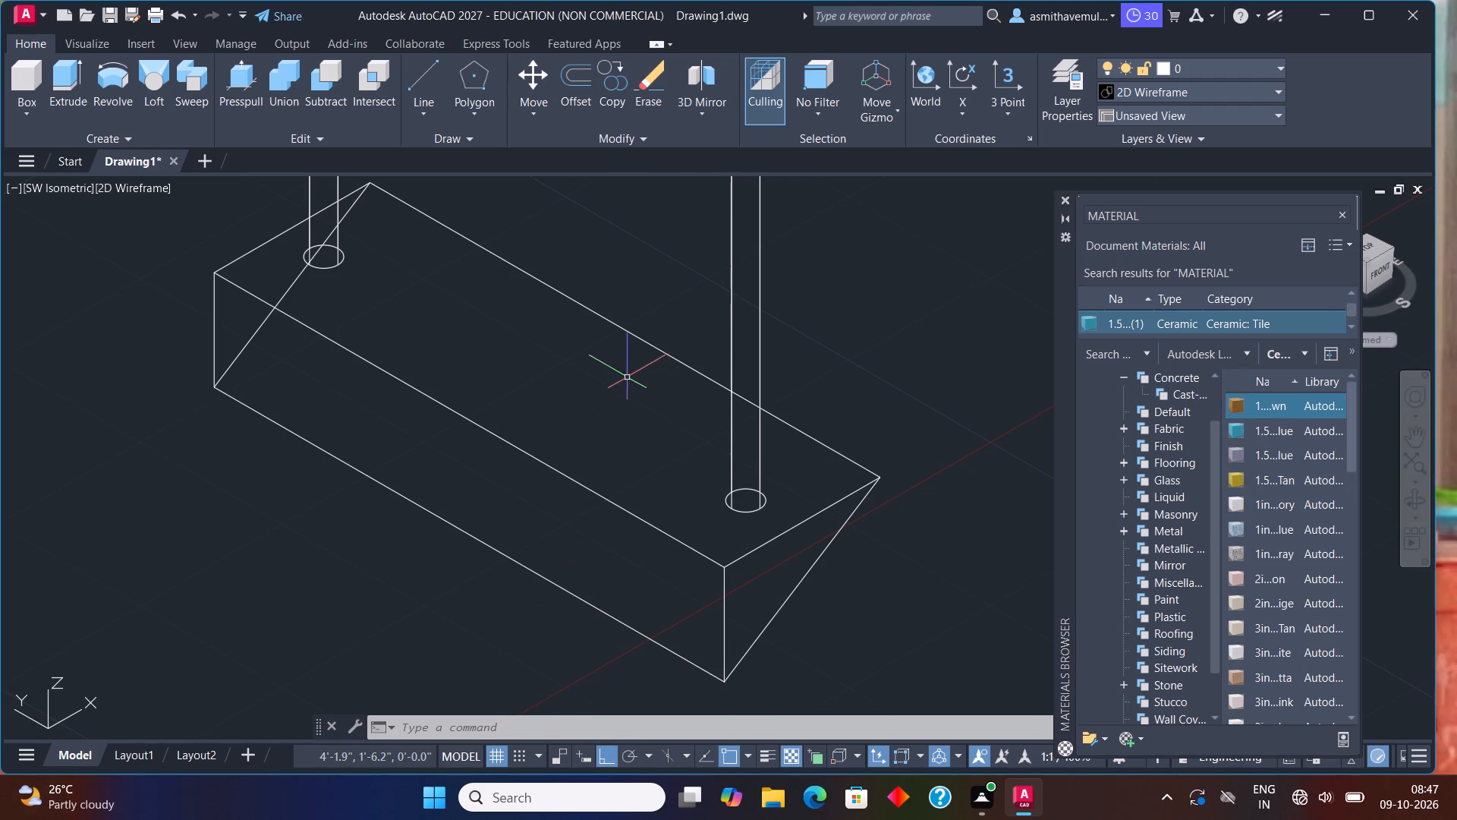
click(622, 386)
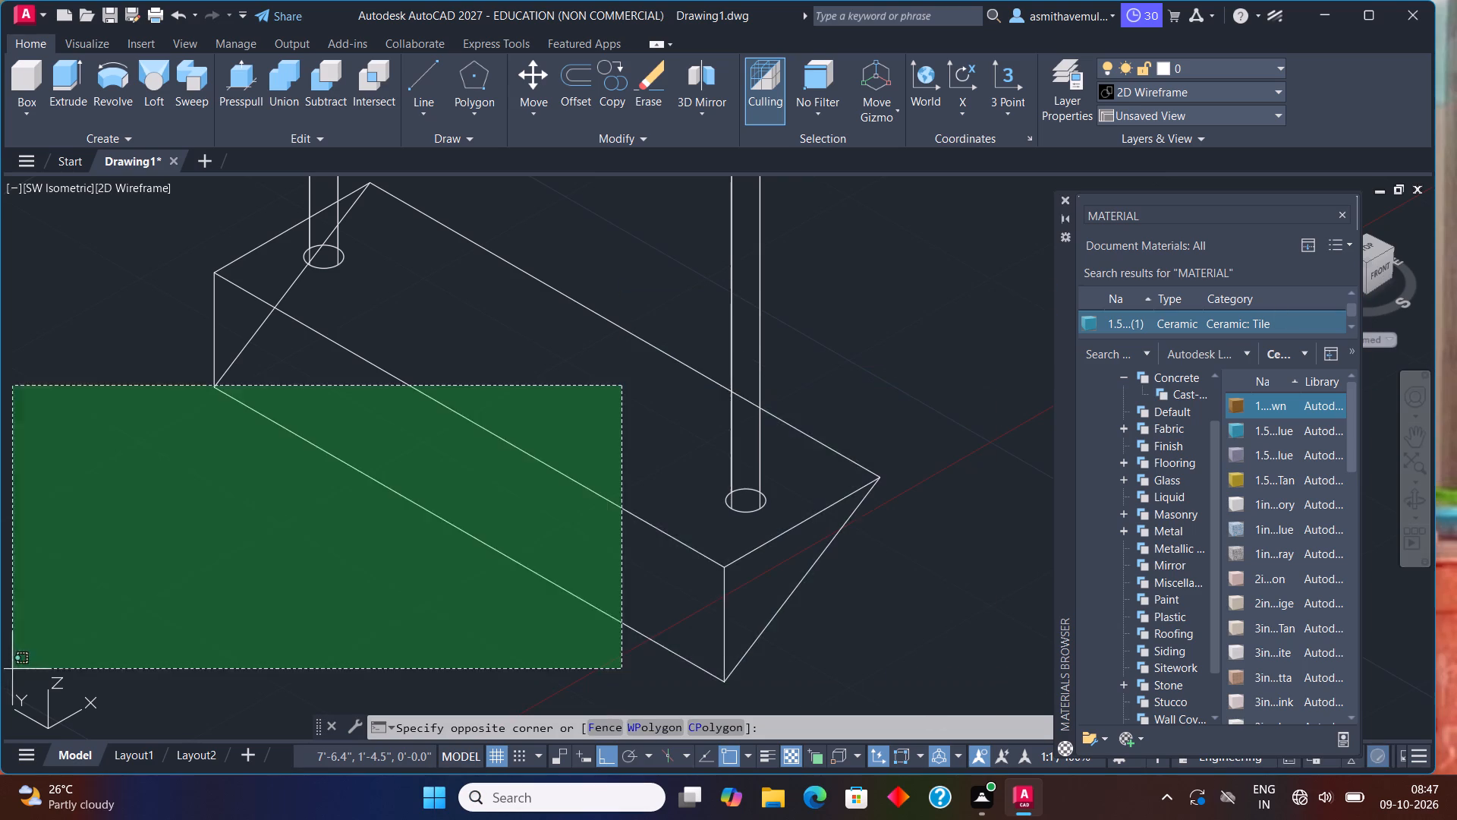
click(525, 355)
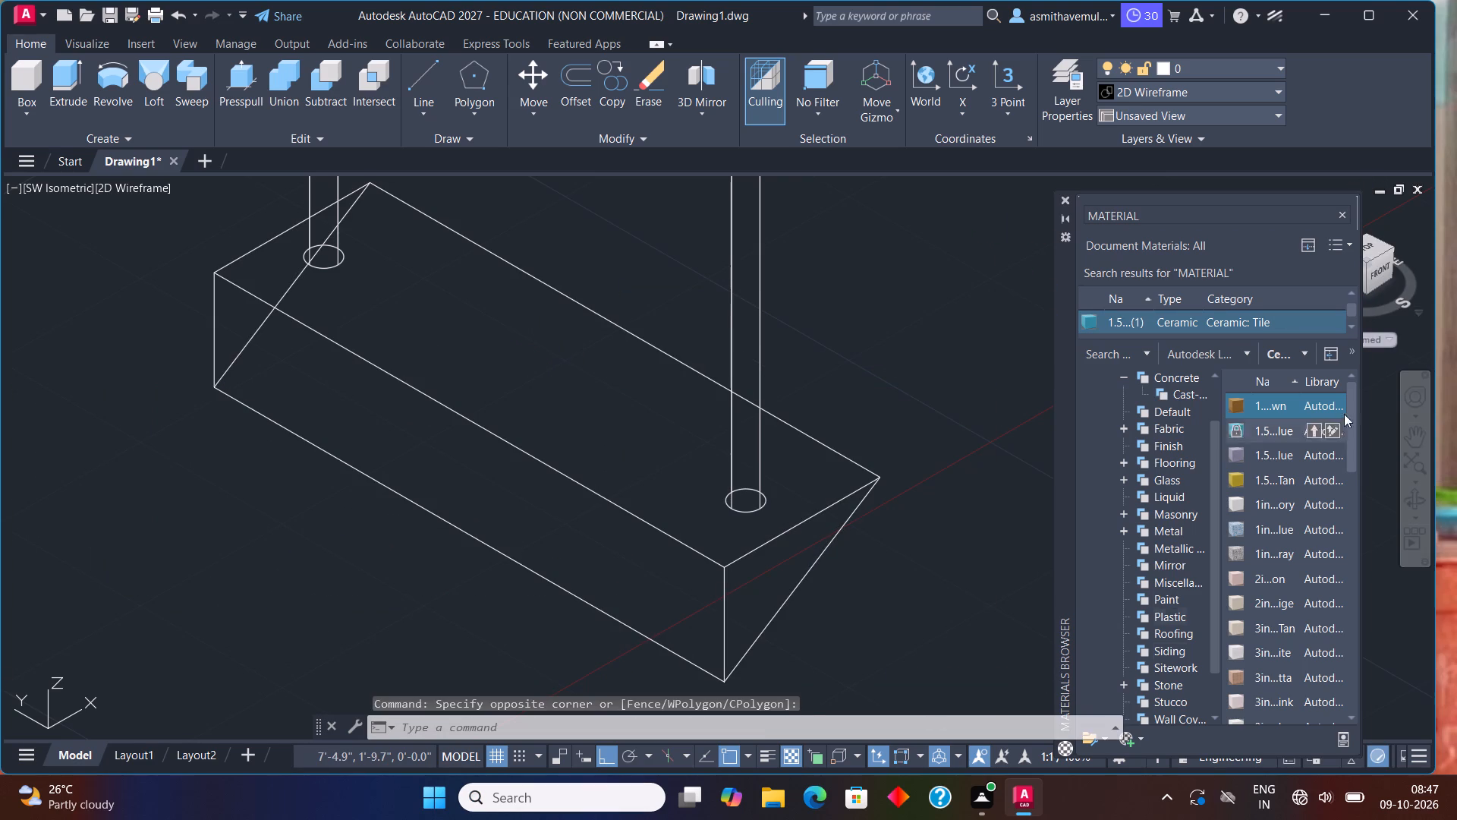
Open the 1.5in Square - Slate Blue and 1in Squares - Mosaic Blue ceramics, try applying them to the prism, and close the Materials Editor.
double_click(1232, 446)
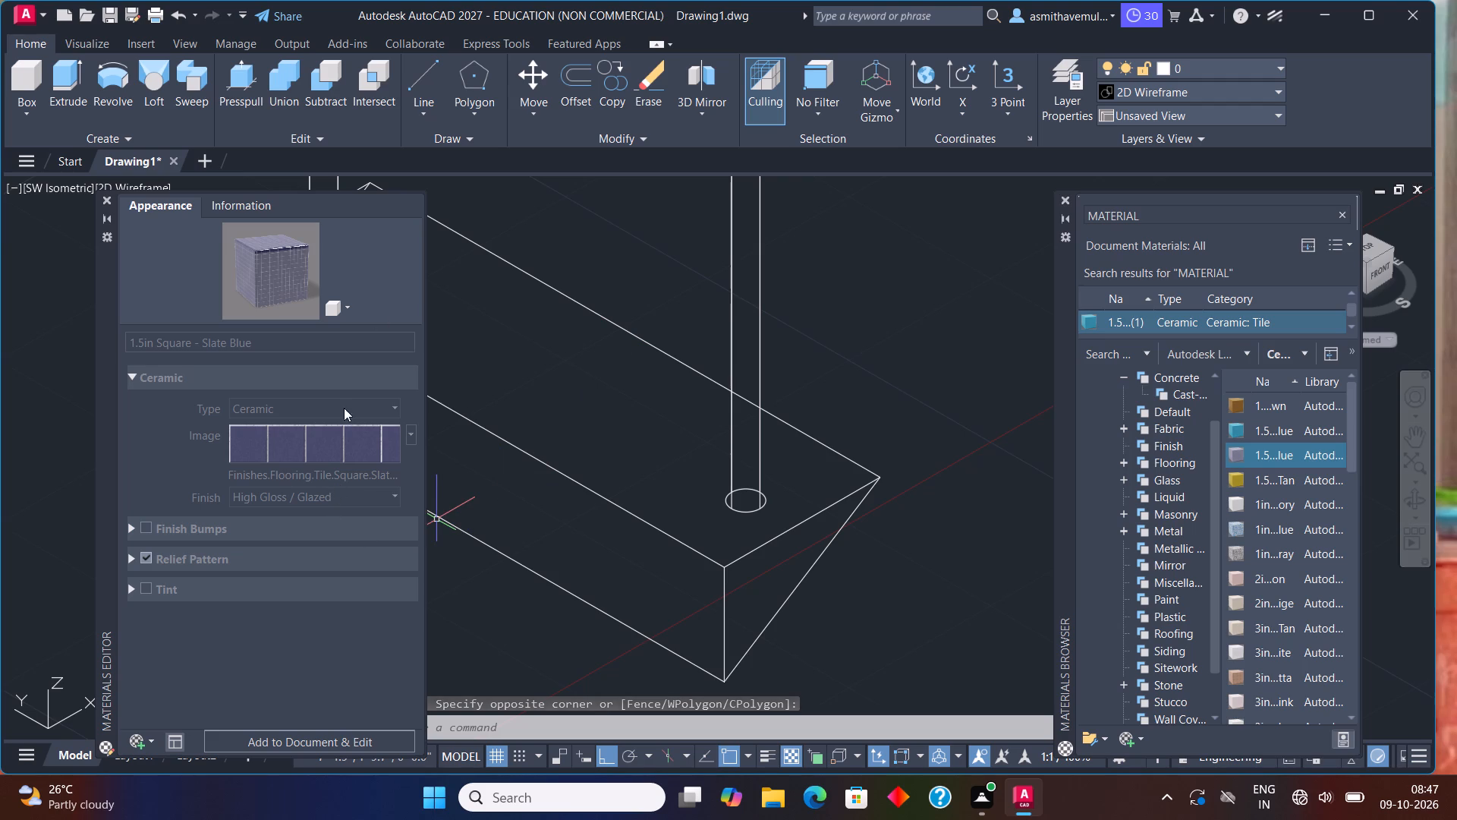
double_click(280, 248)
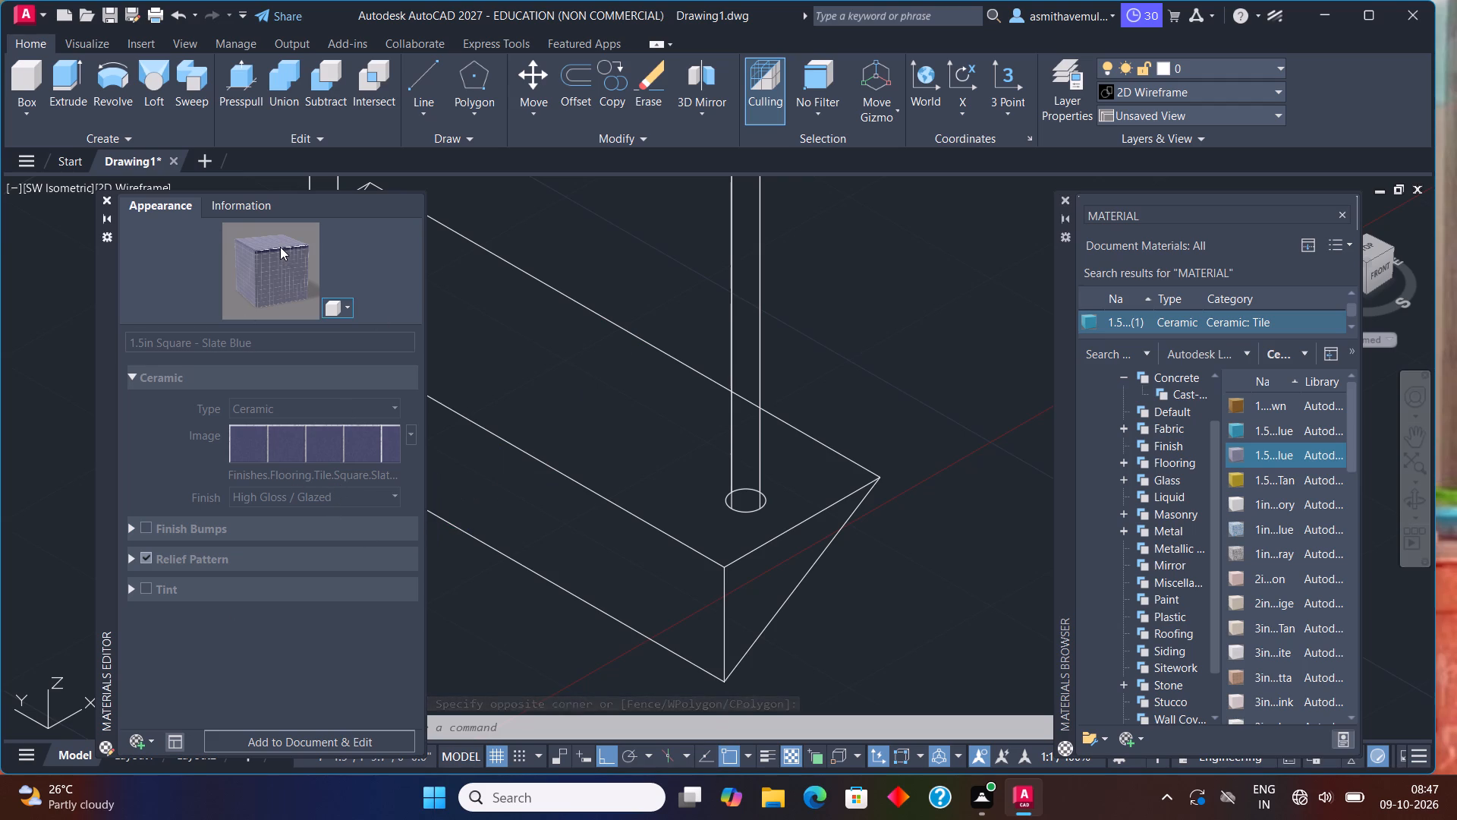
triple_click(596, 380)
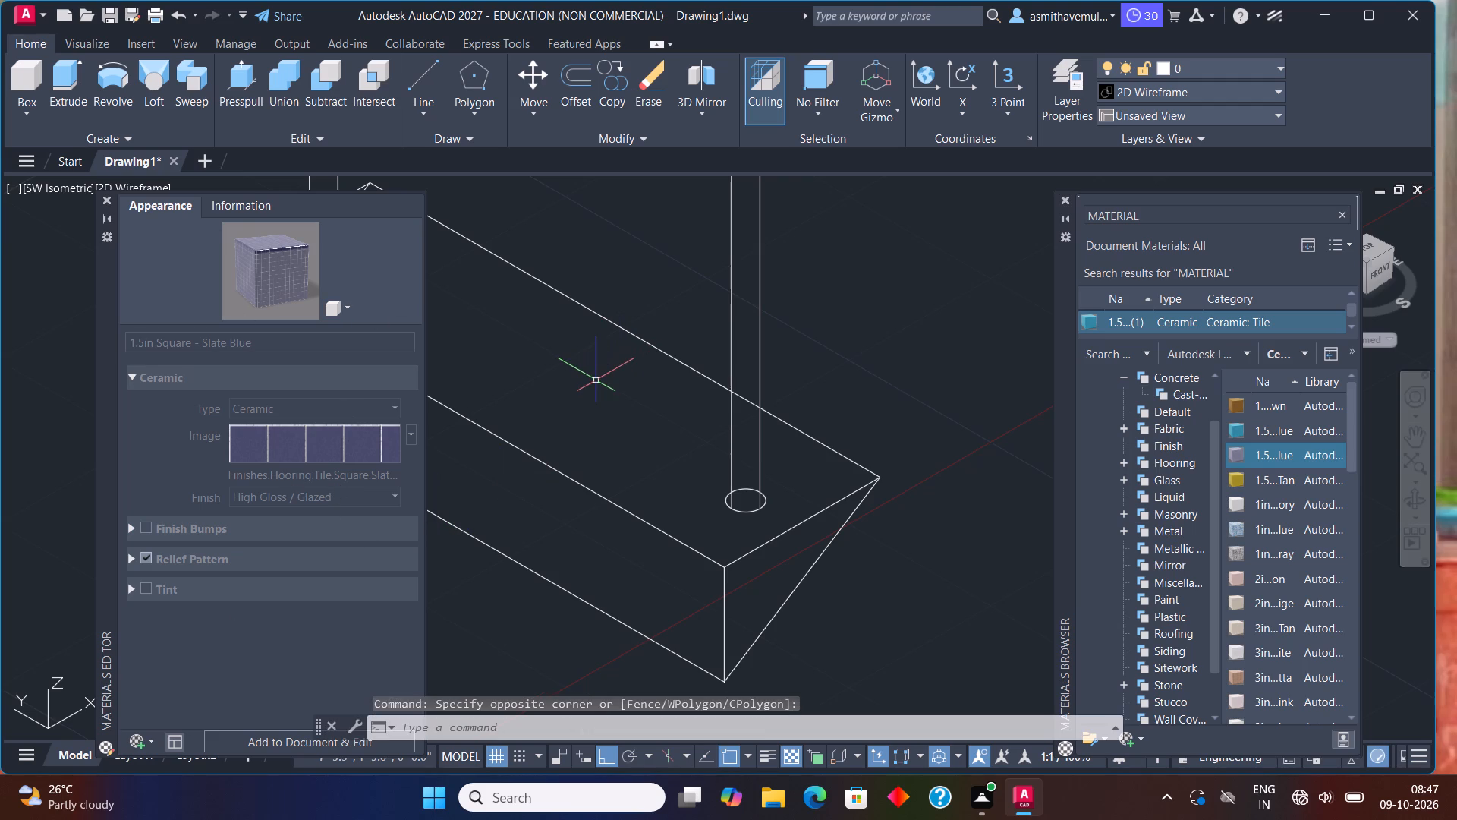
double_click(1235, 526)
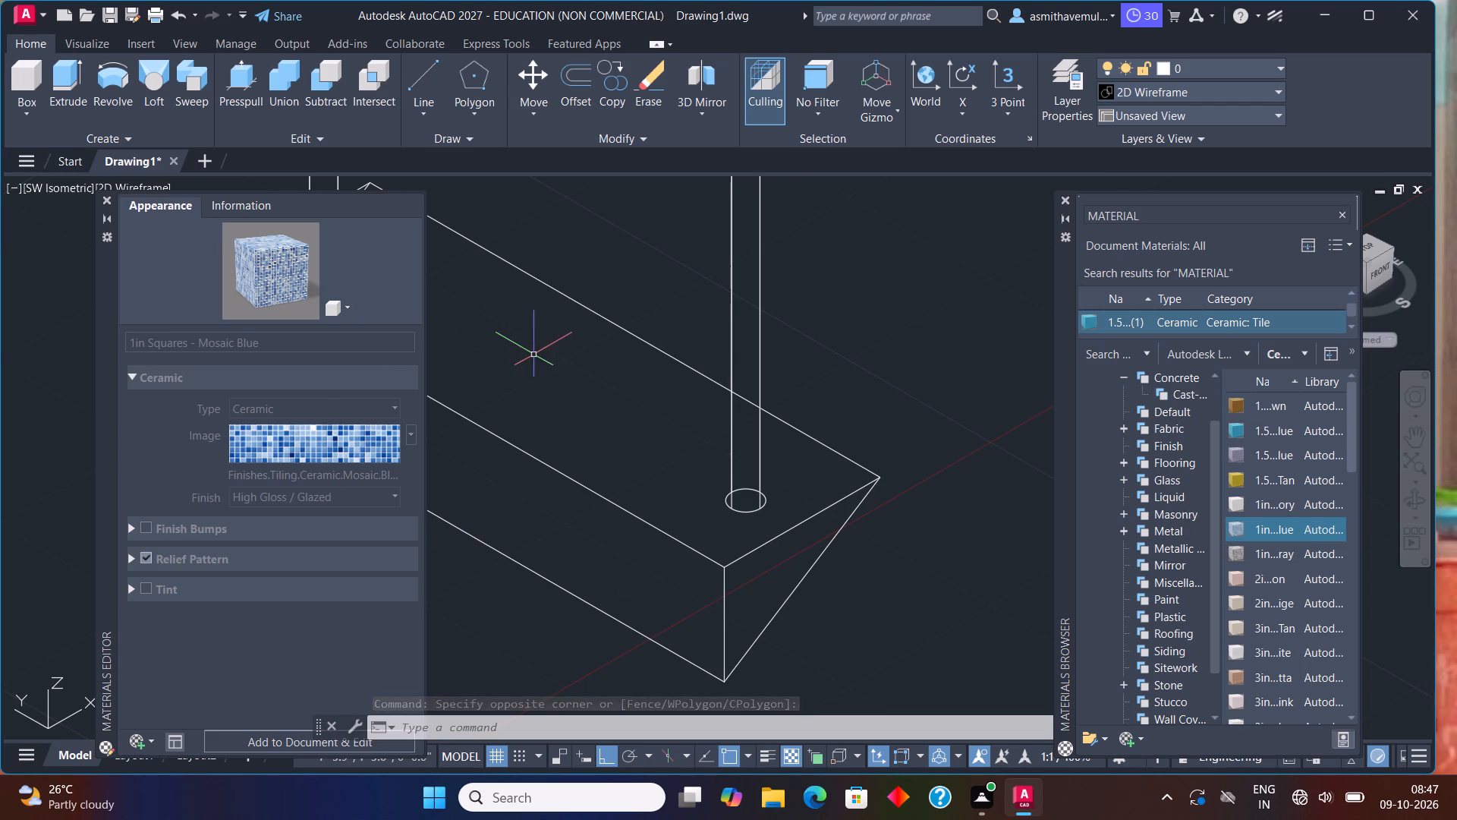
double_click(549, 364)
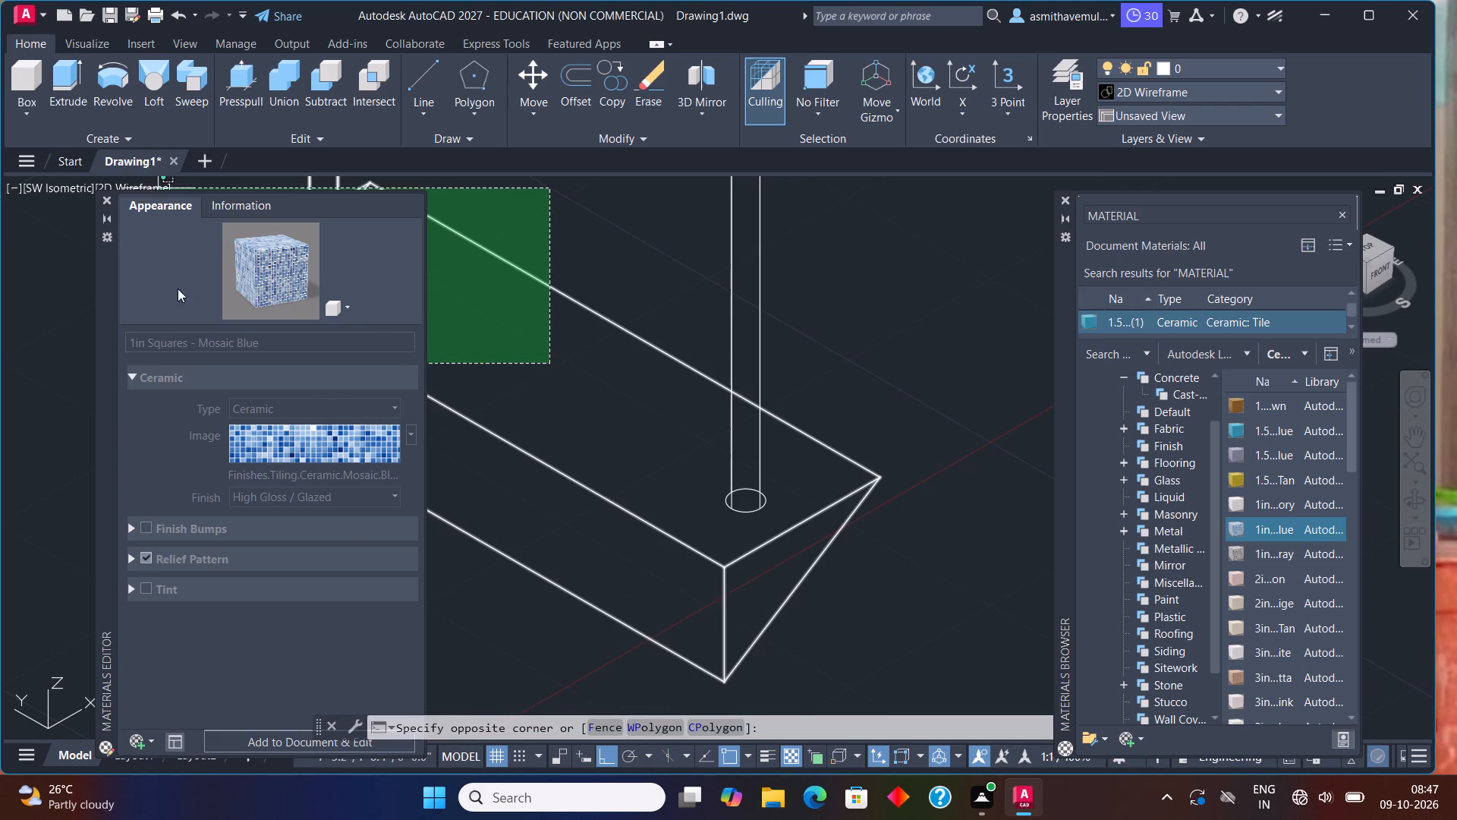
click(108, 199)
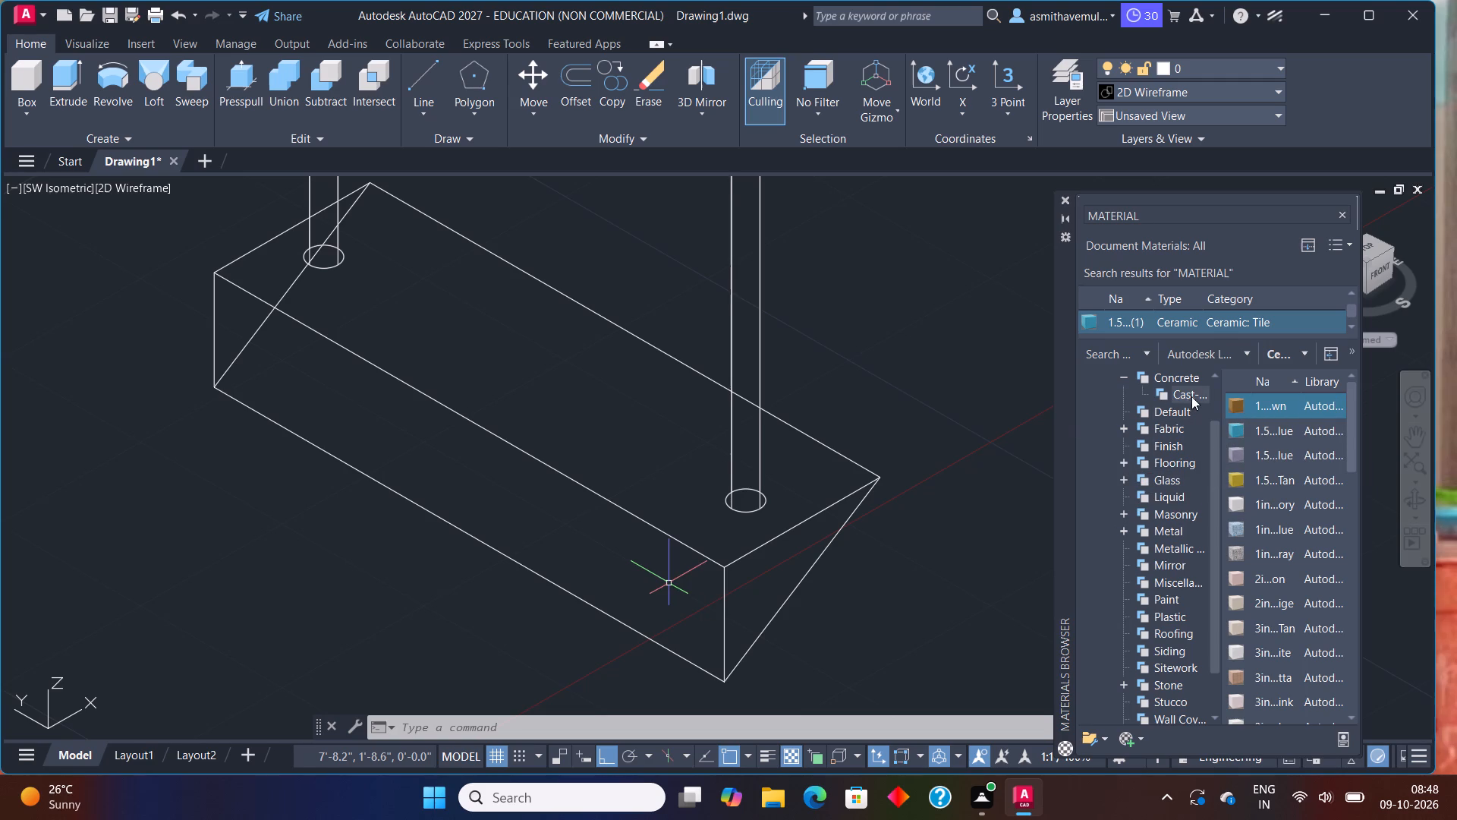
Try to apply the 1.5in Square - Brown tile and the 3in ceramic tile with the name ending in "ite" to the prism.
drag(1241, 399, 517, 503)
drag(1263, 401, 538, 509)
drag(1320, 652, 636, 535)
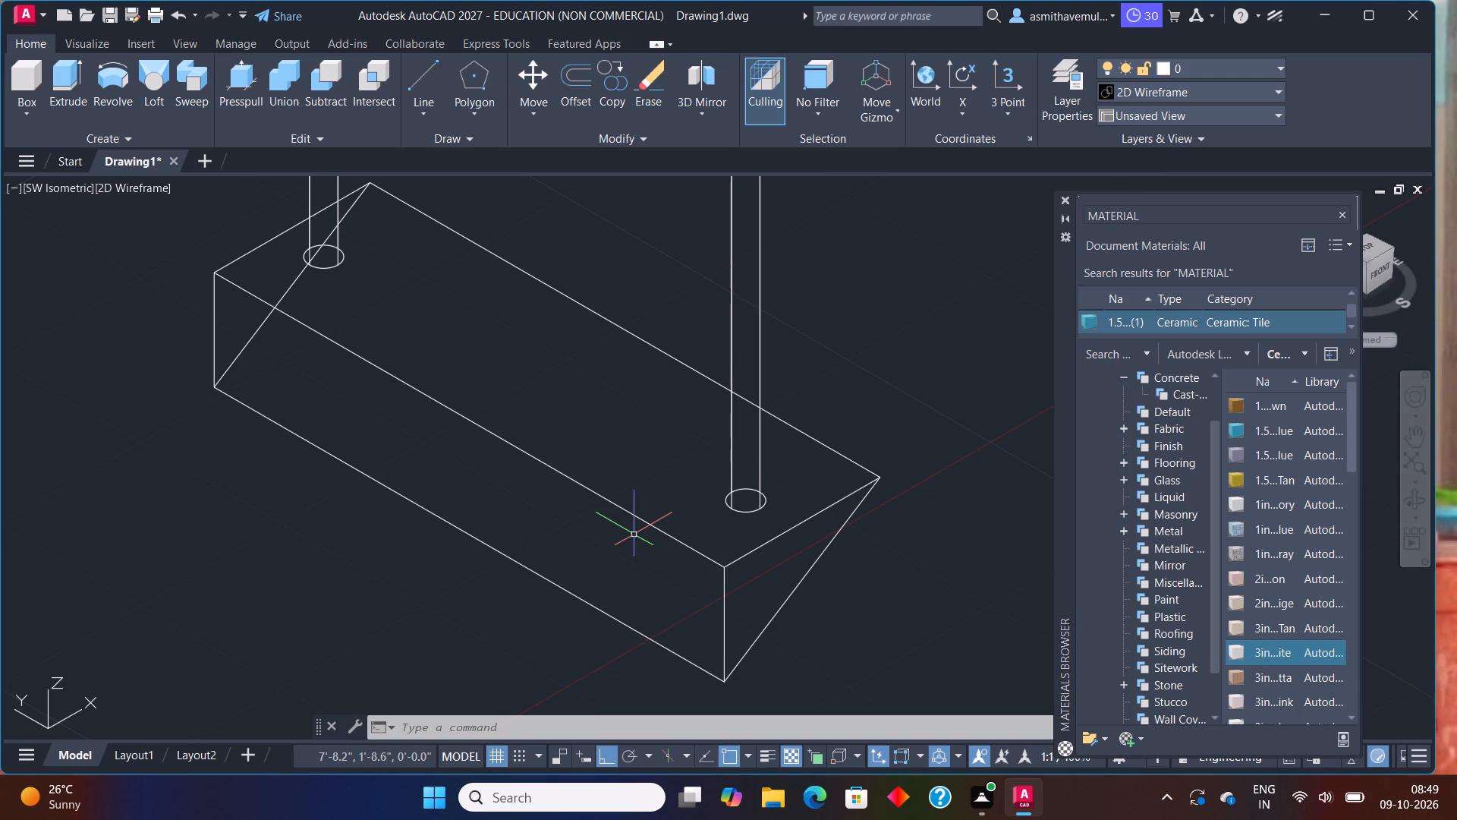
scroll(1217, 408, down, 1)
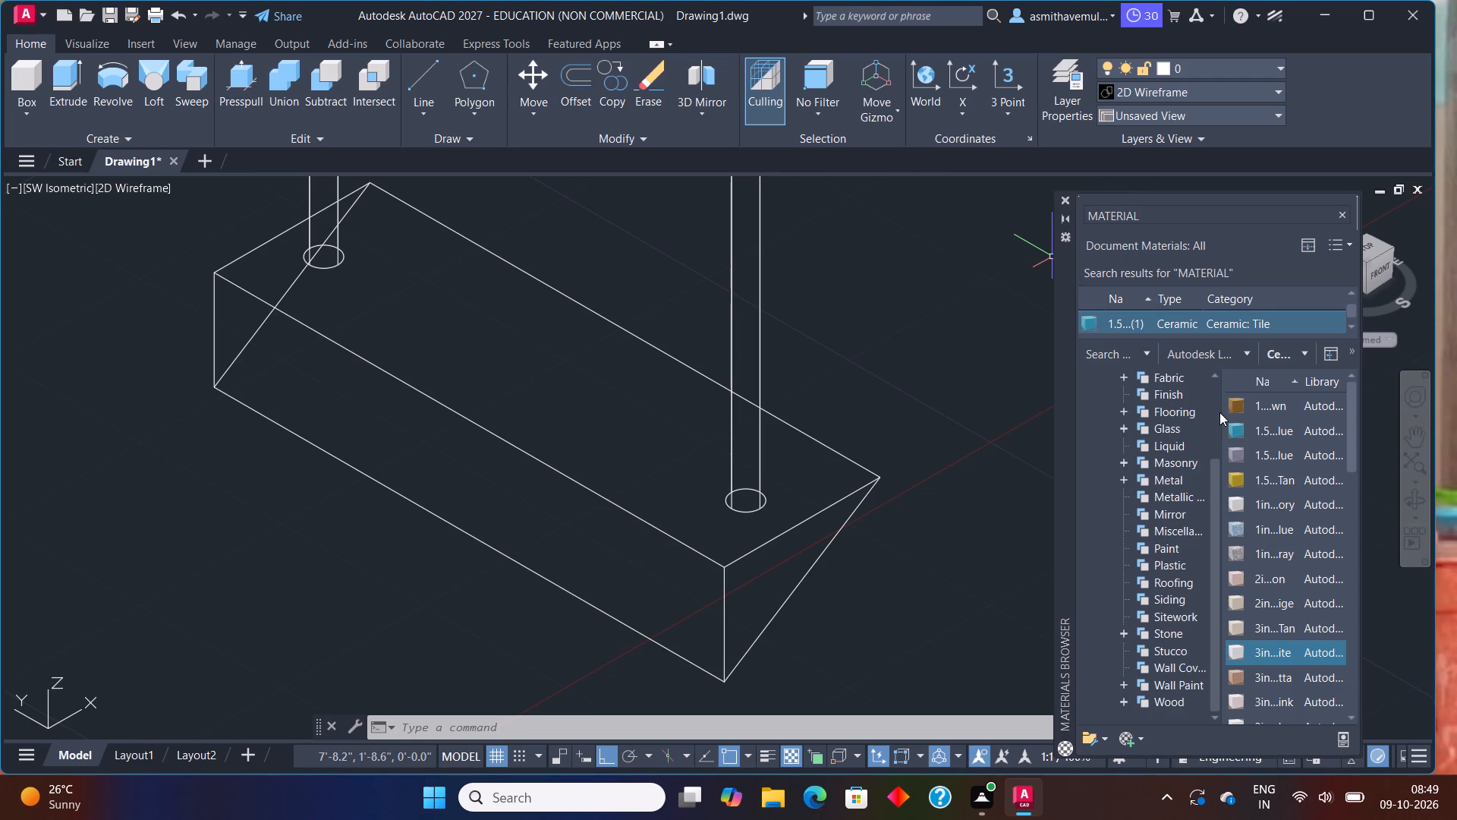
Browse the library's Ceramic Tile category and open the 1.5in Square - Brown tile in the Materials Editor.
scroll(1219, 412, down, 1)
click(1122, 408)
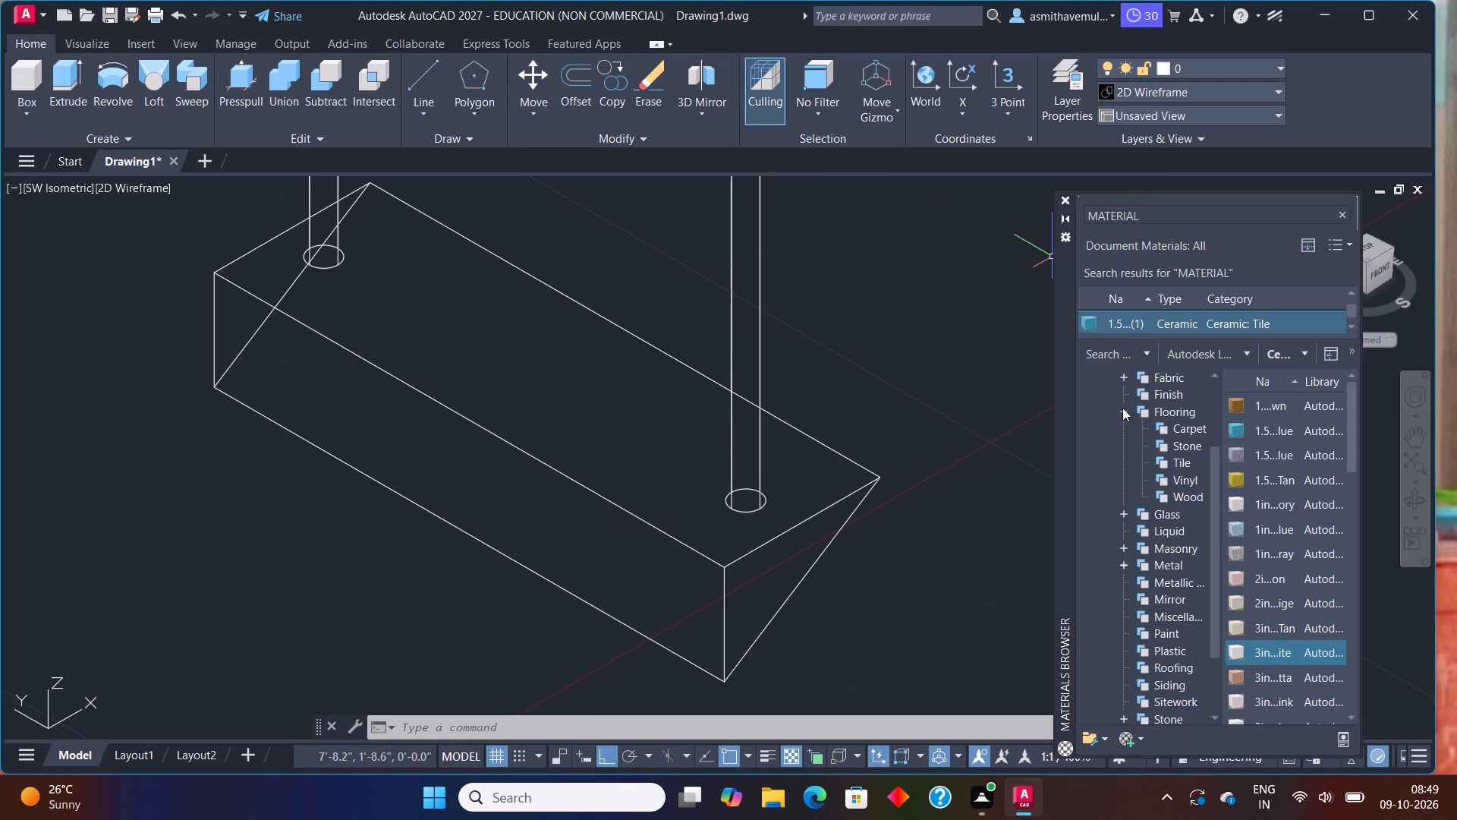
scroll(1152, 402, up, 4)
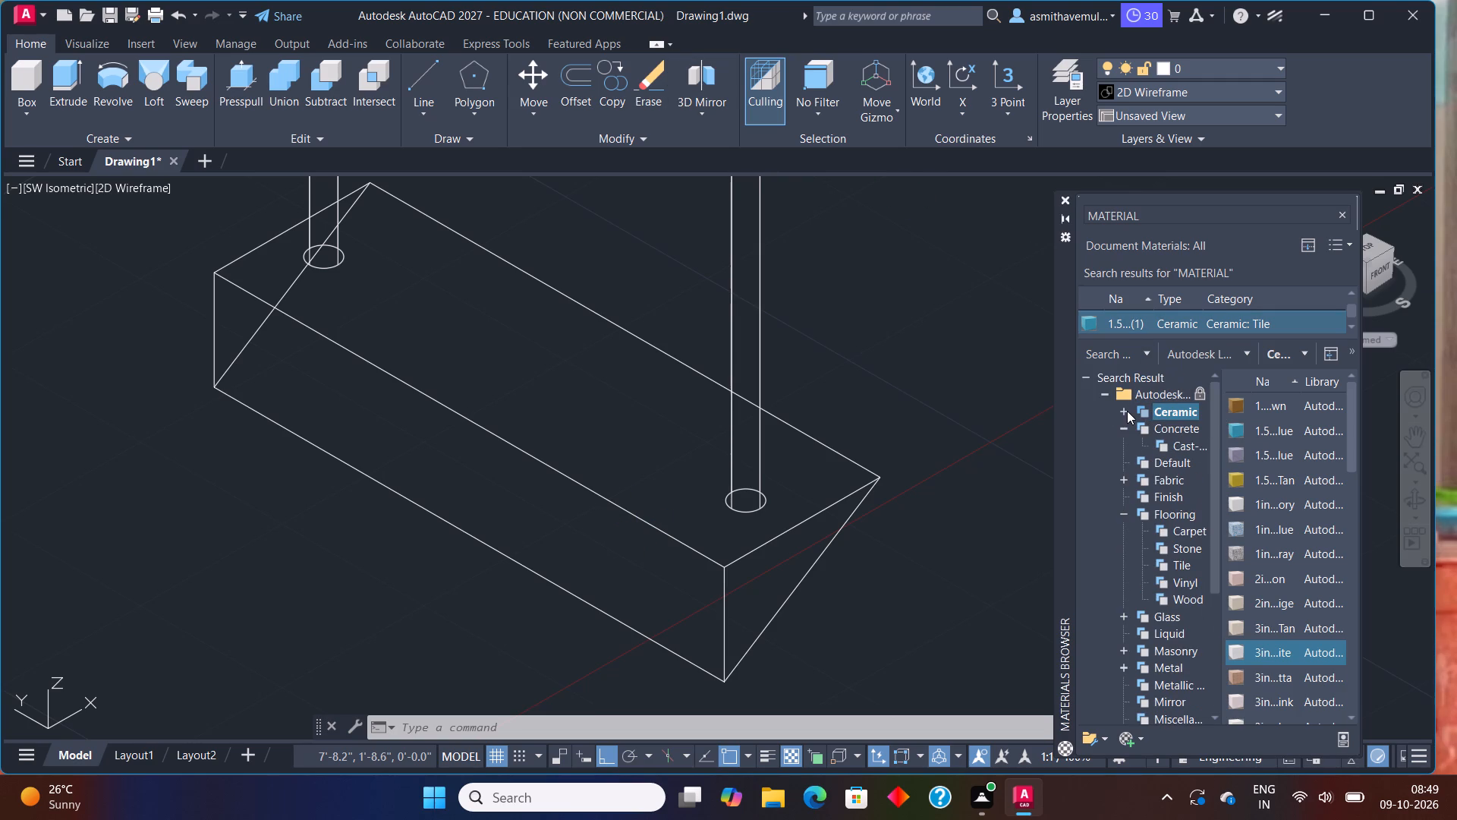
click(1122, 405)
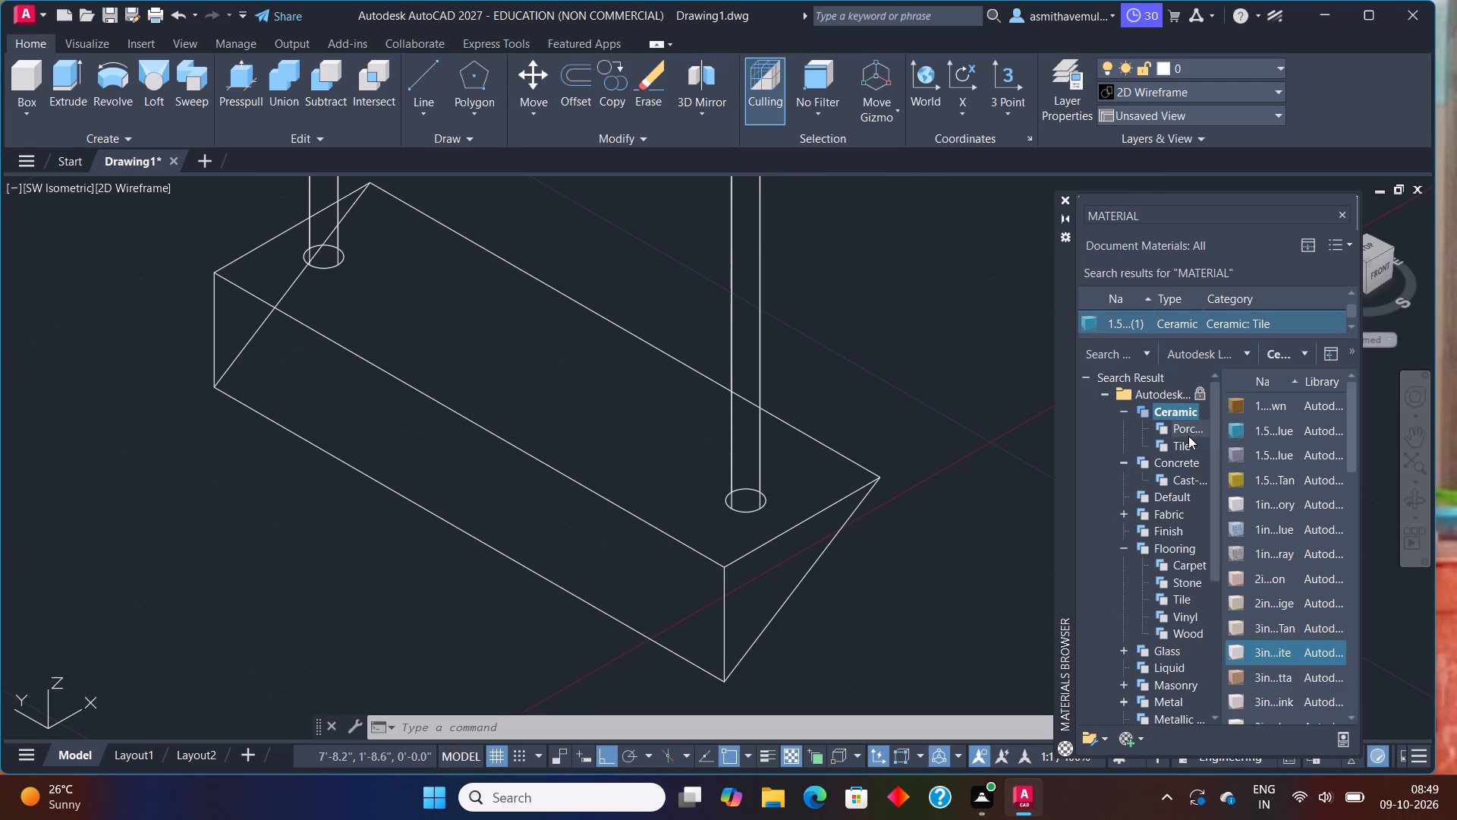
click(1188, 443)
triple_click(1236, 409)
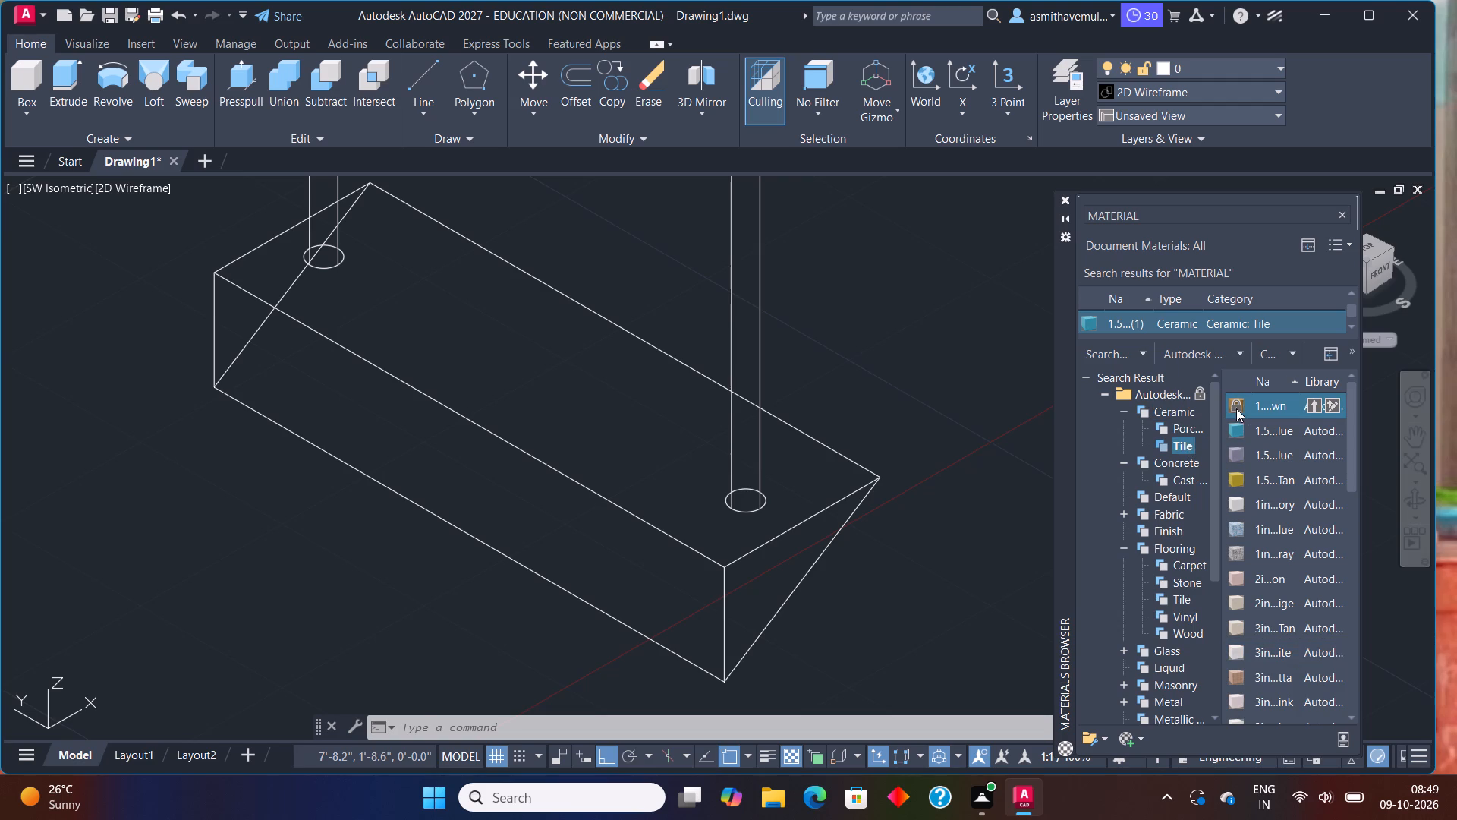
triple_click(1236, 408)
triple_click(1238, 408)
triple_click(1238, 408)
double_click(1239, 406)
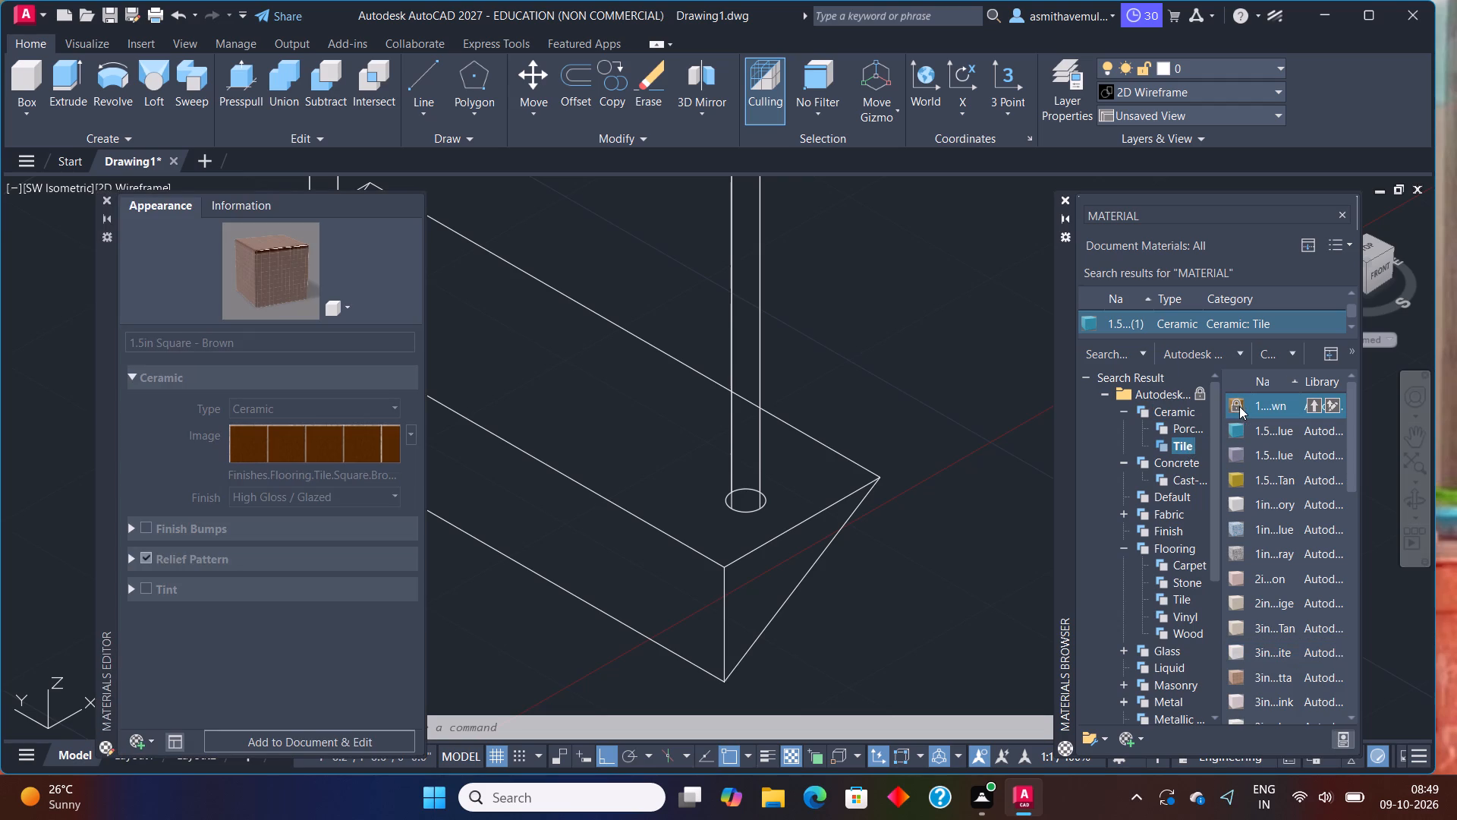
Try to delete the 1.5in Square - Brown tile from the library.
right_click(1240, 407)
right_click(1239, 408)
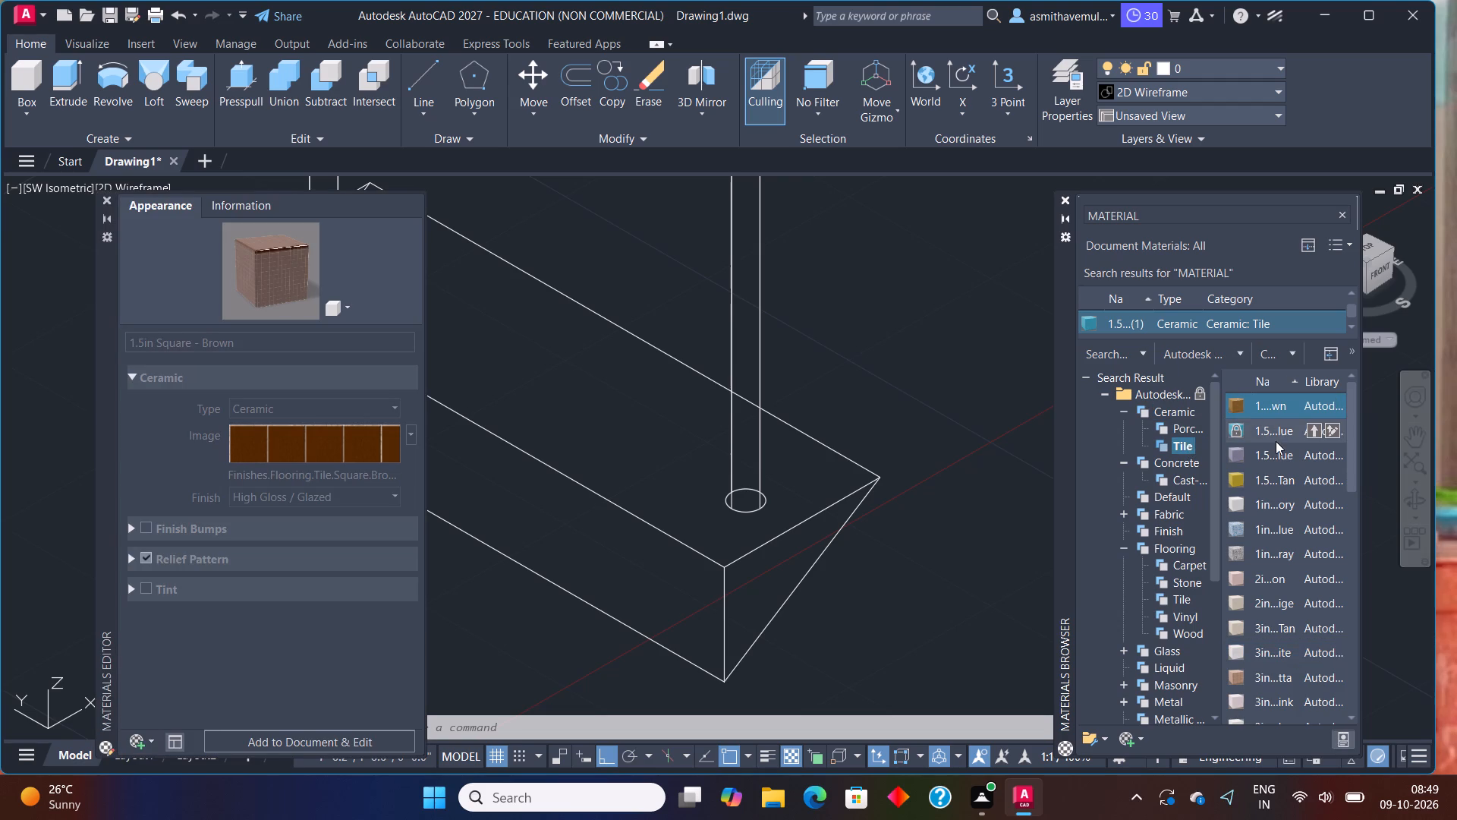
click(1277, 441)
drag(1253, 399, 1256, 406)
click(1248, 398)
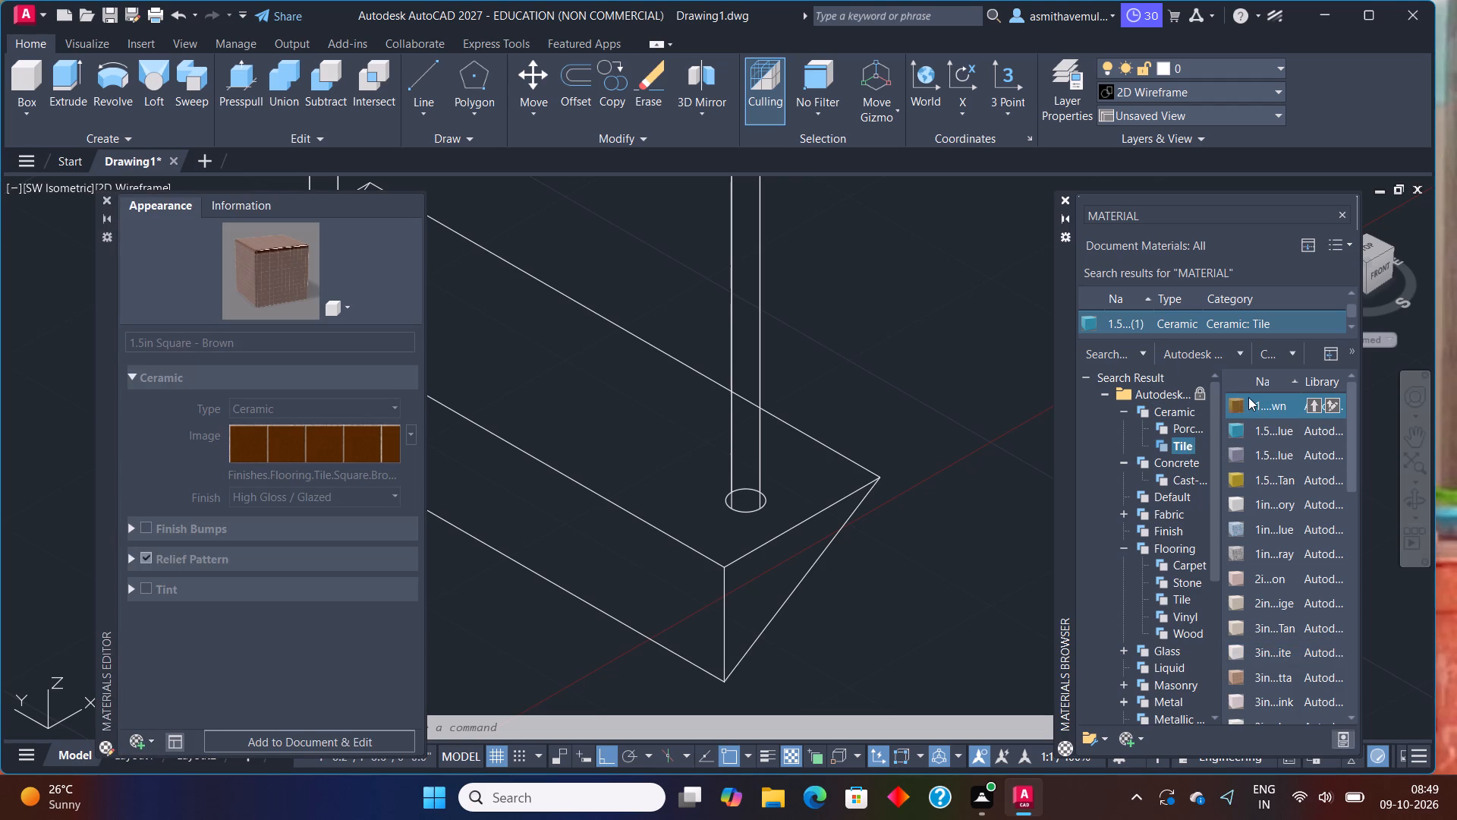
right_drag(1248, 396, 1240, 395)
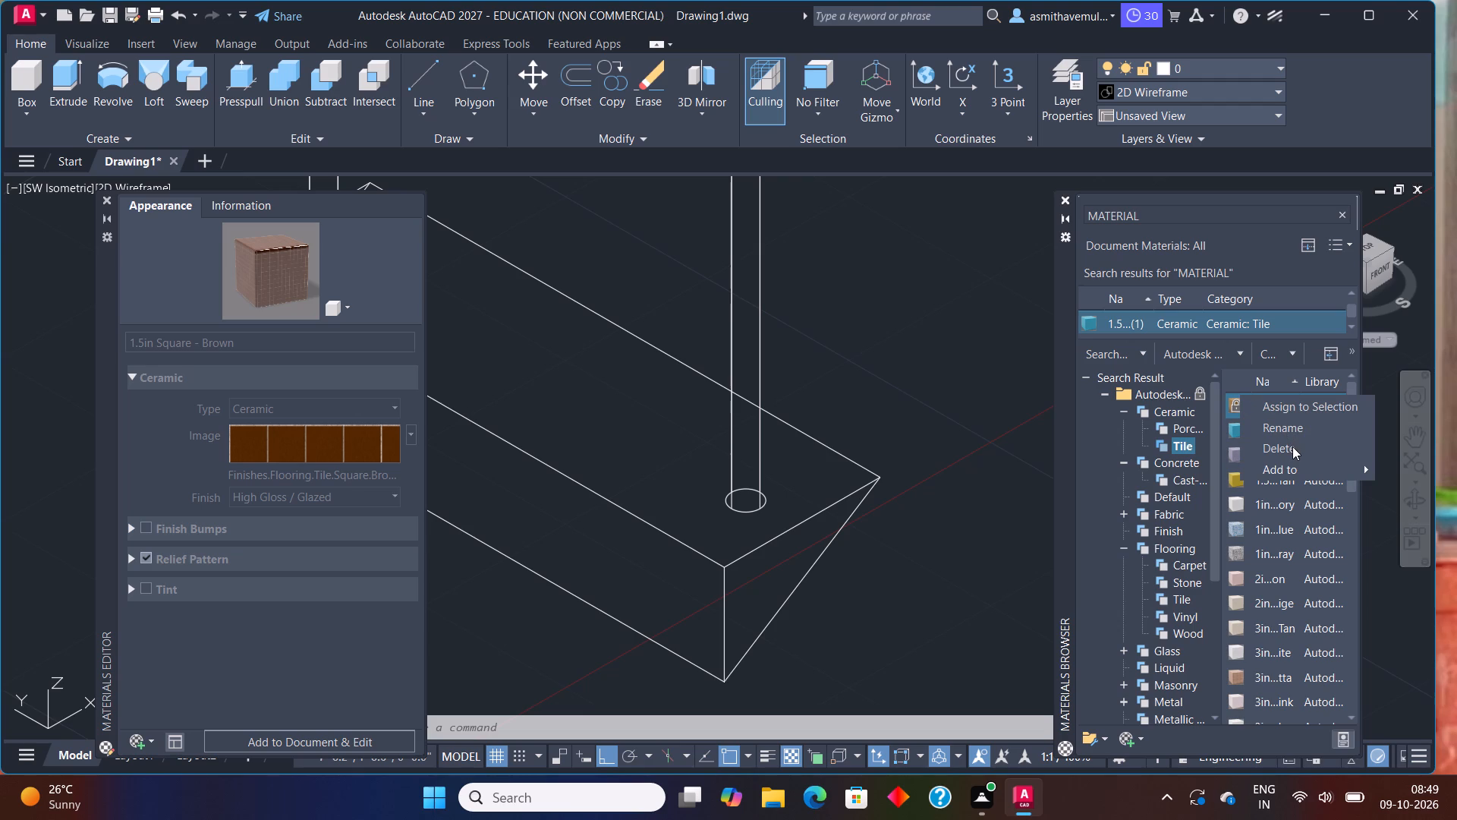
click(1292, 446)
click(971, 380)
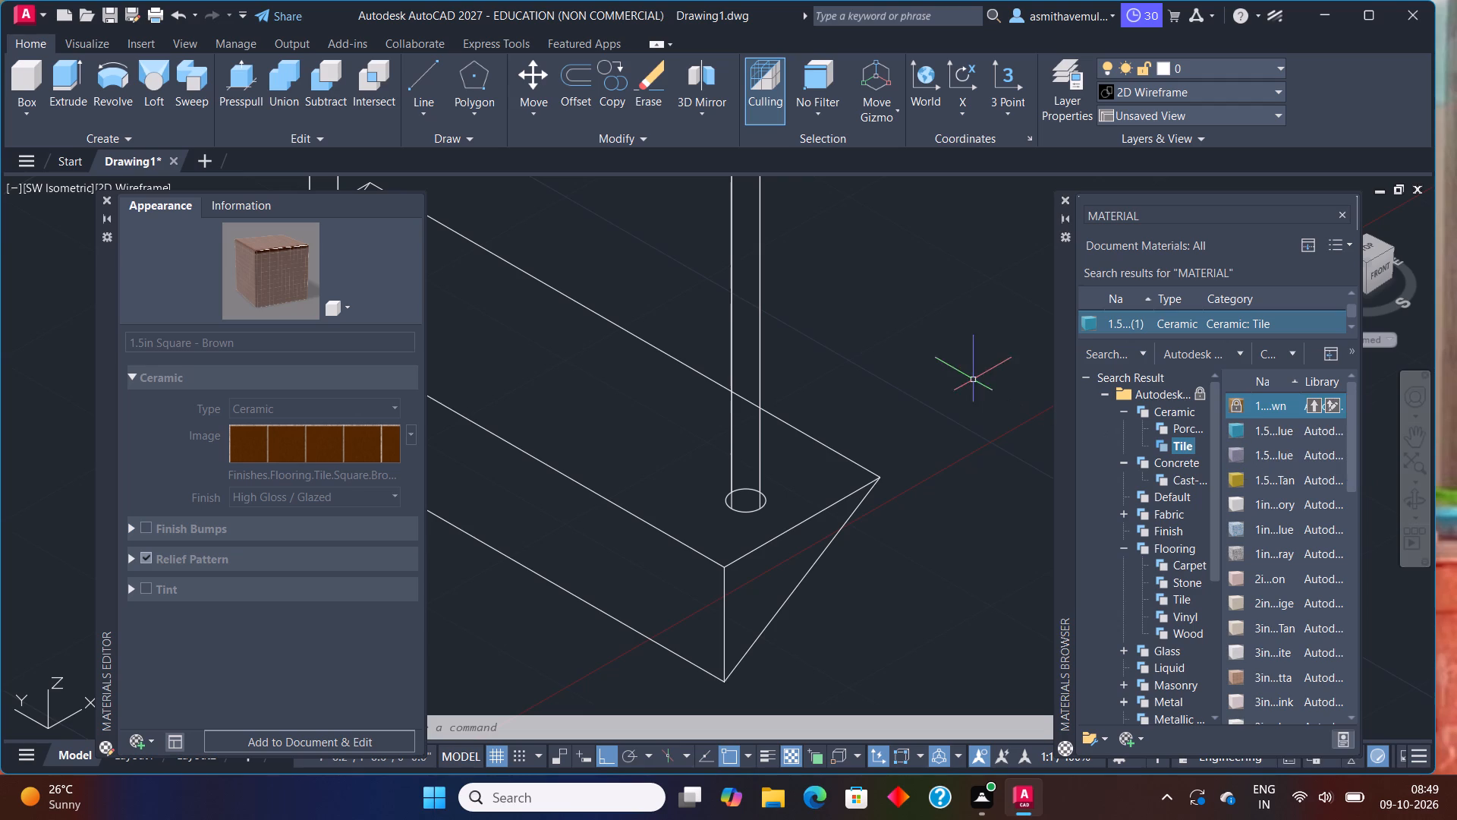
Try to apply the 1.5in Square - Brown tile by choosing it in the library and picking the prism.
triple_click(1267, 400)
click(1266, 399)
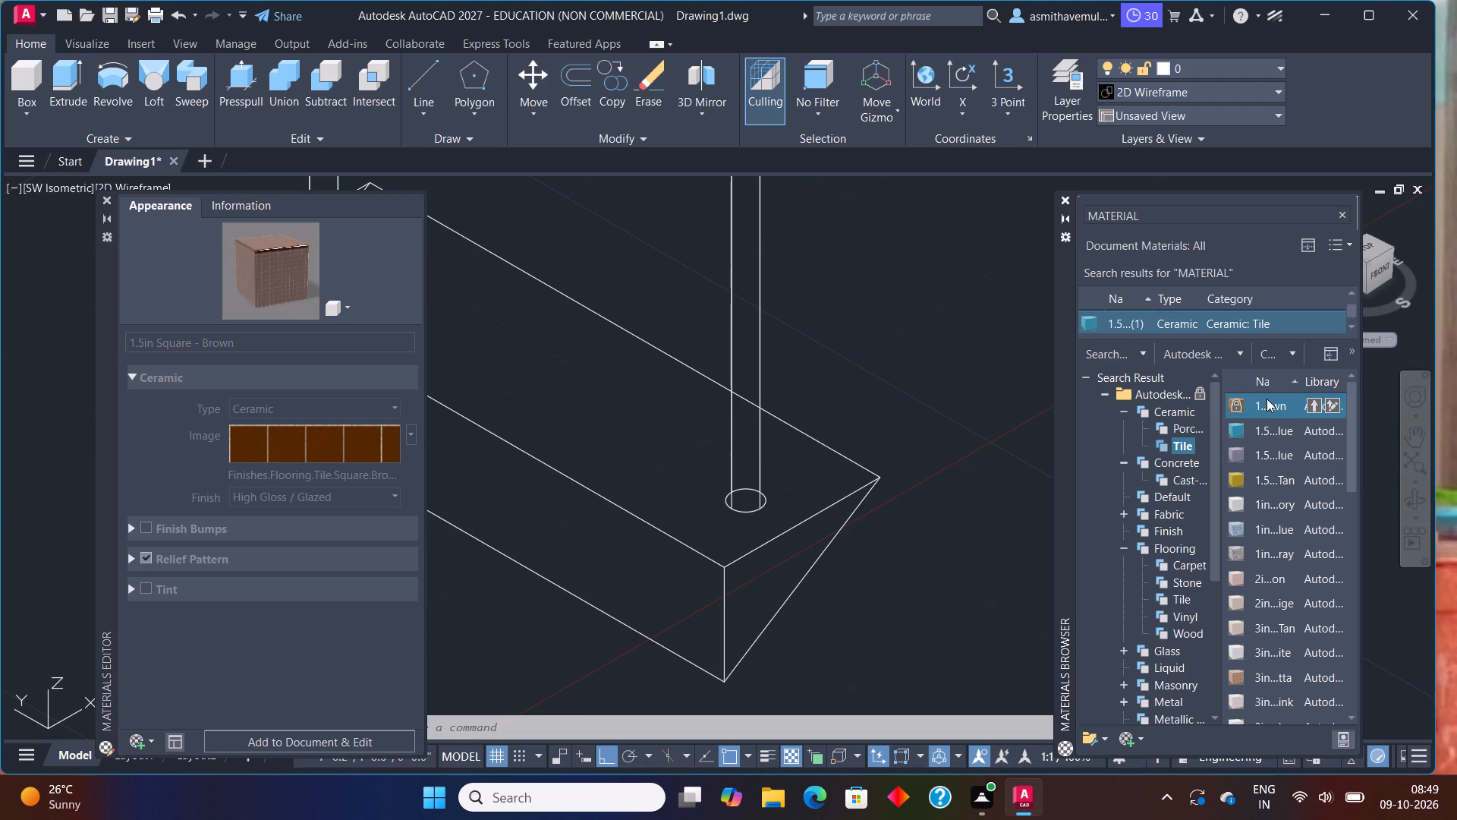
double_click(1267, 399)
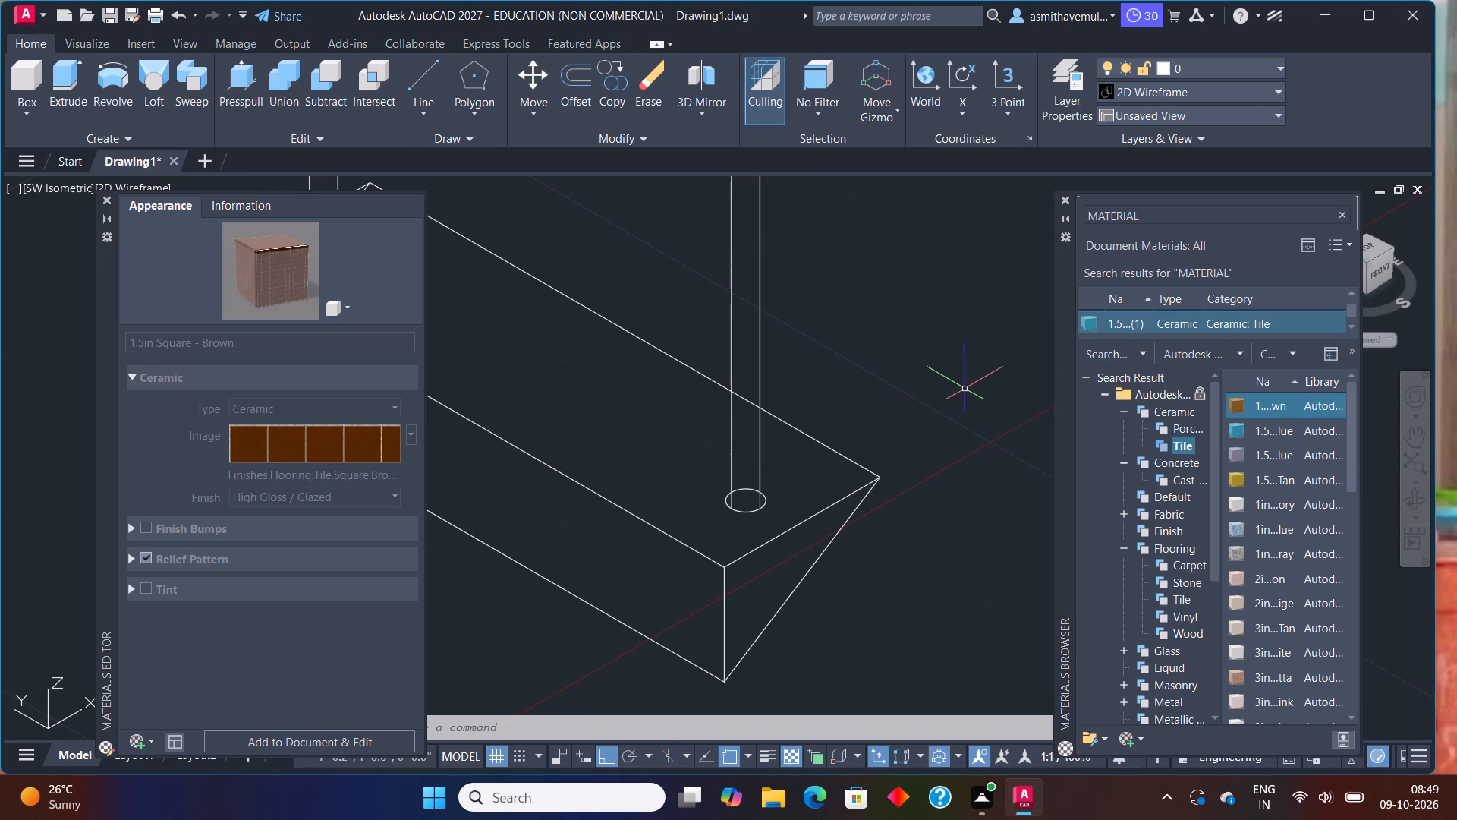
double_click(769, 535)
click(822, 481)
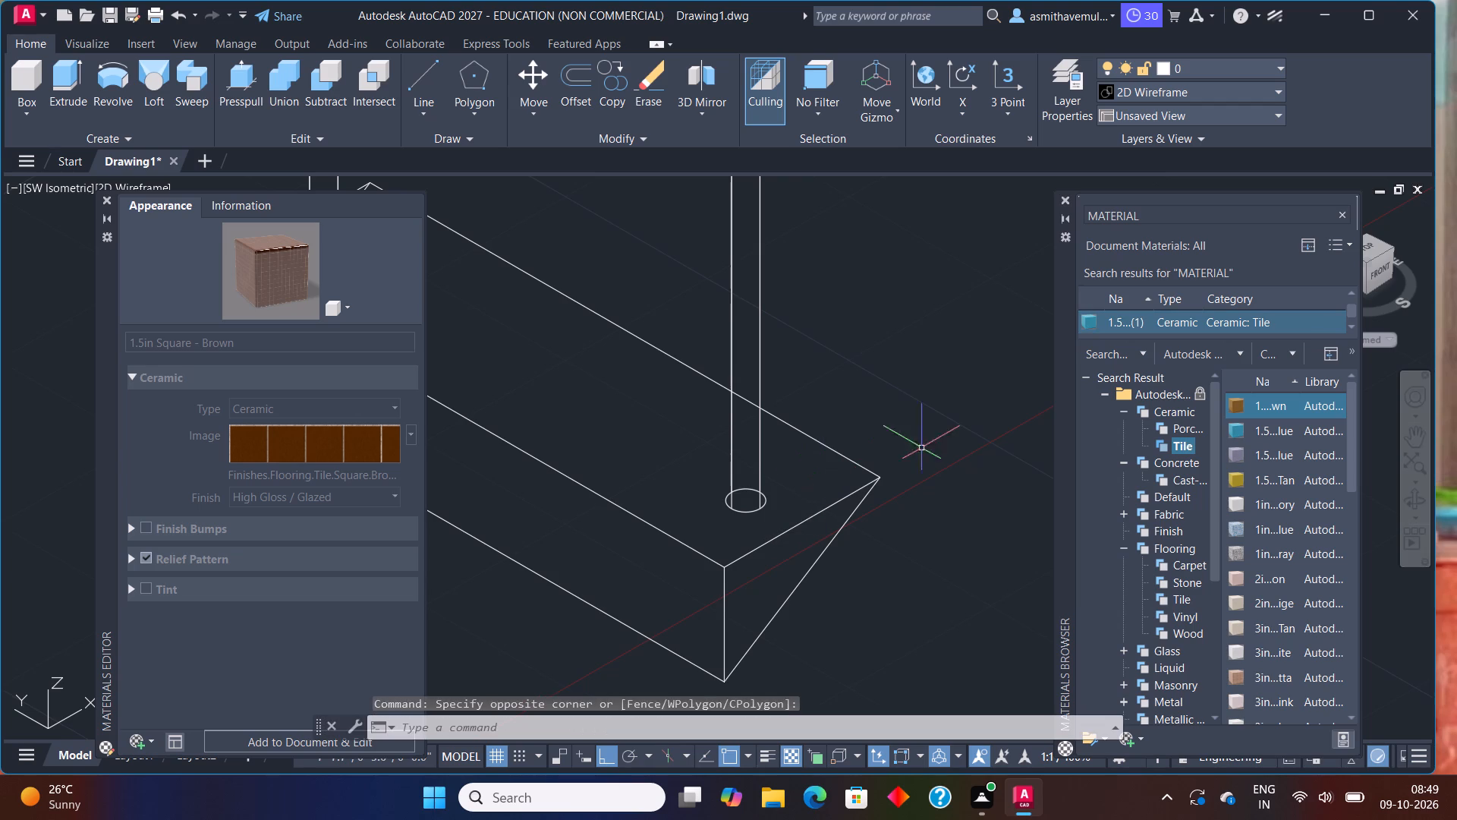
Open the document material 1.5in Square - Medium Blue(1) in the Materials Editor.
click(1172, 313)
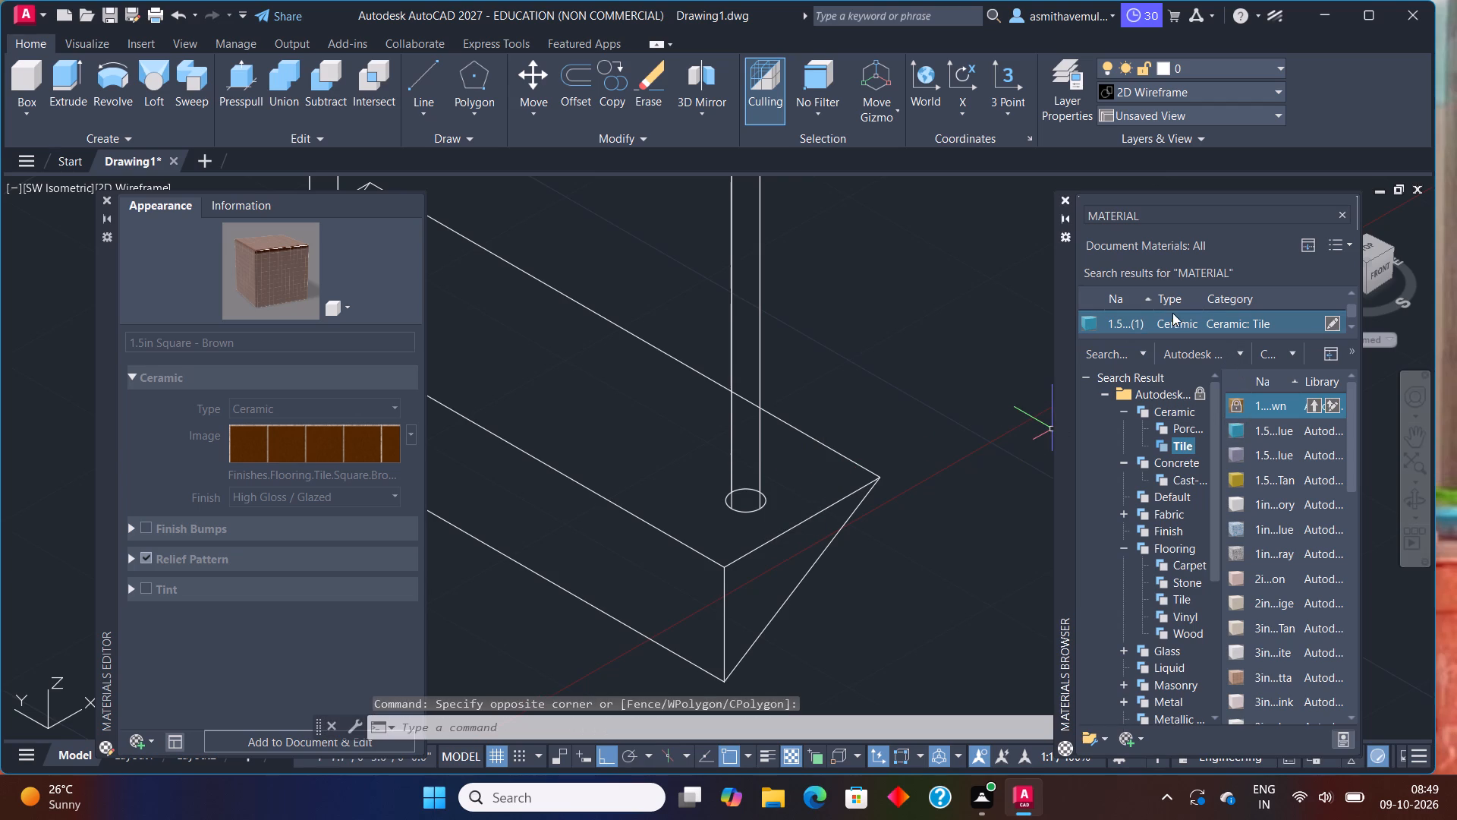
click(1330, 320)
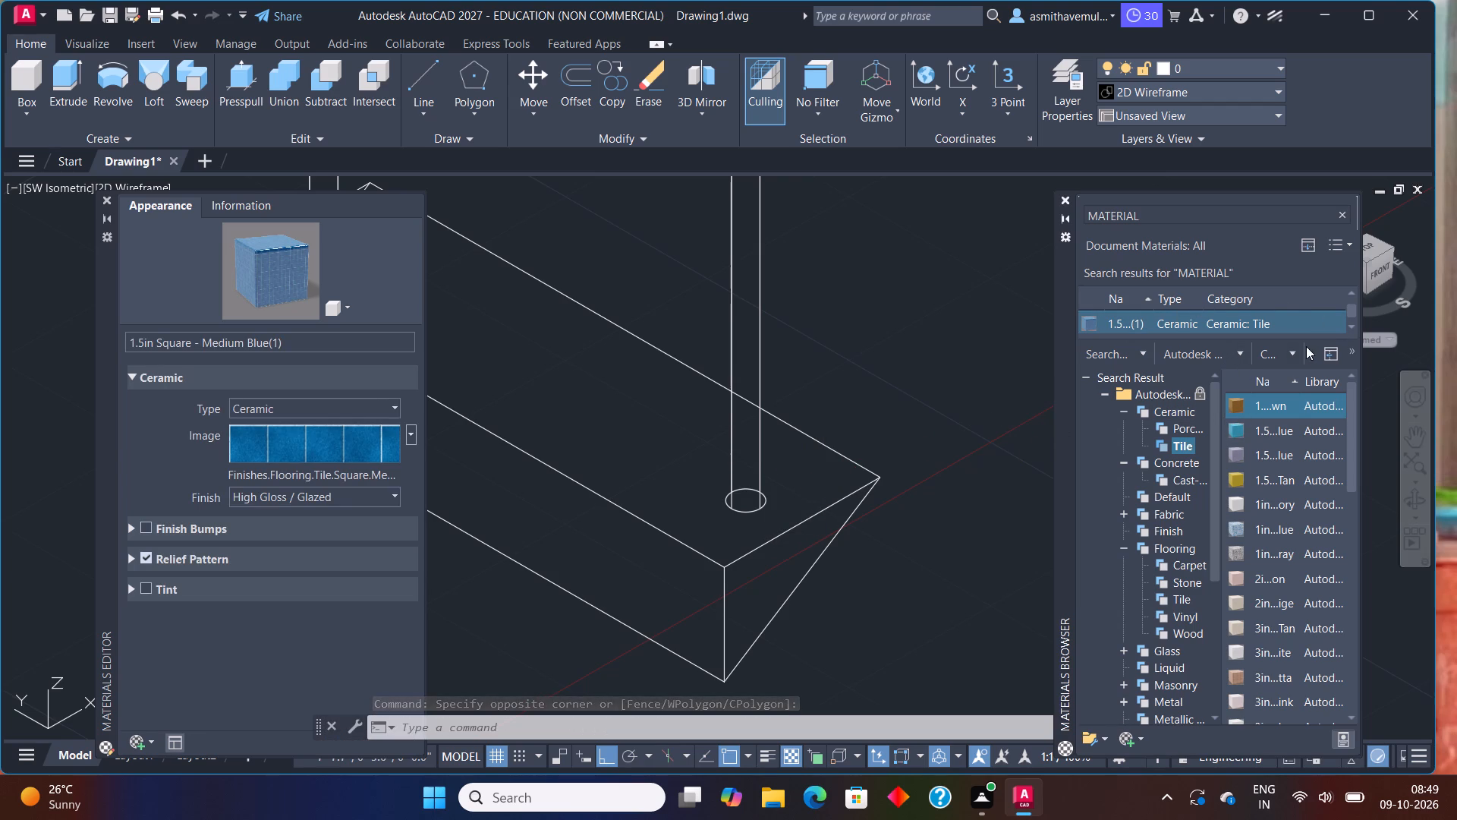
Add the library's 1.5in Square - Brown tile to Favorites.
triple_click(1243, 408)
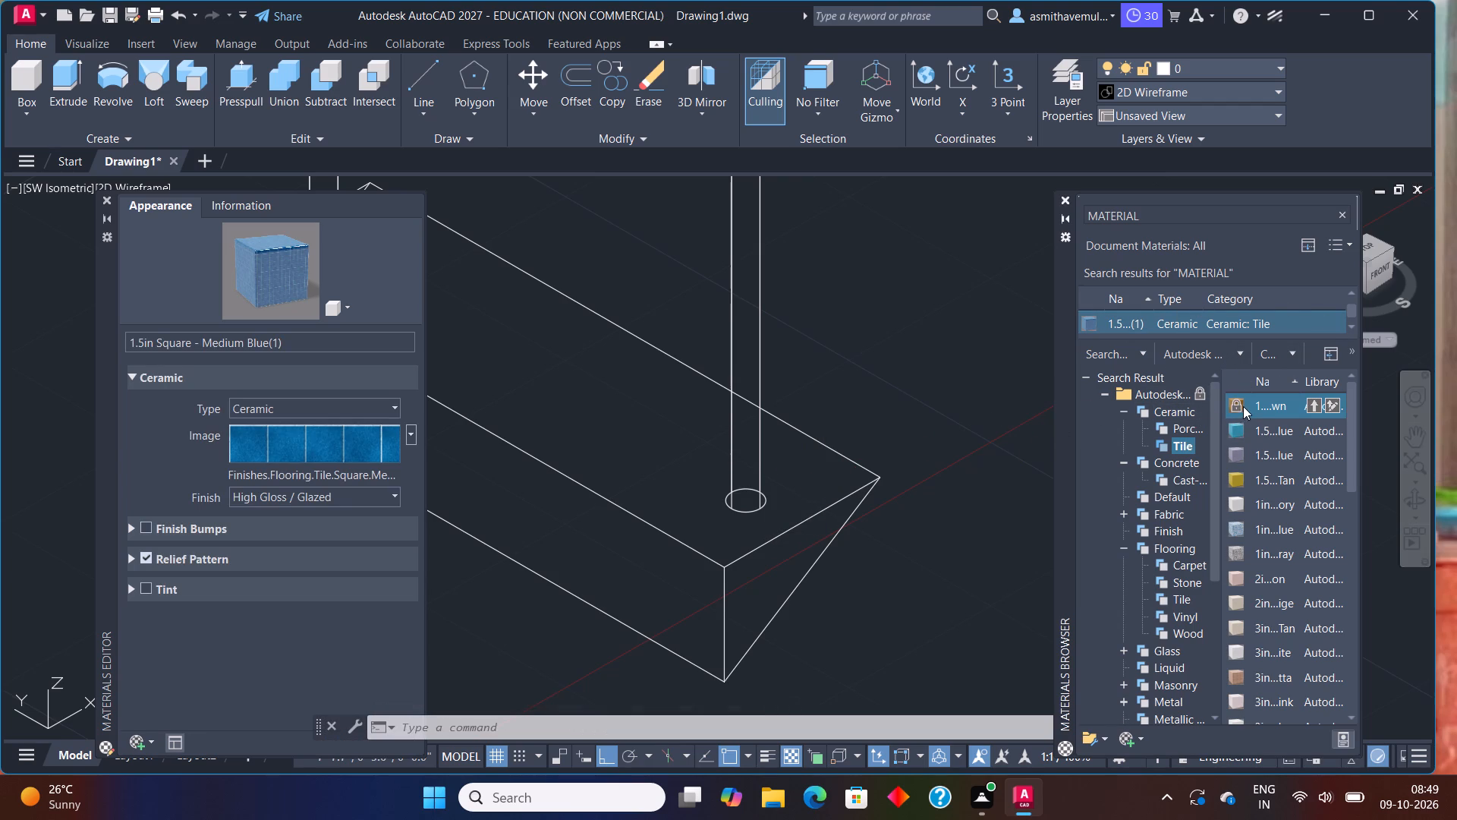
right_click(1245, 407)
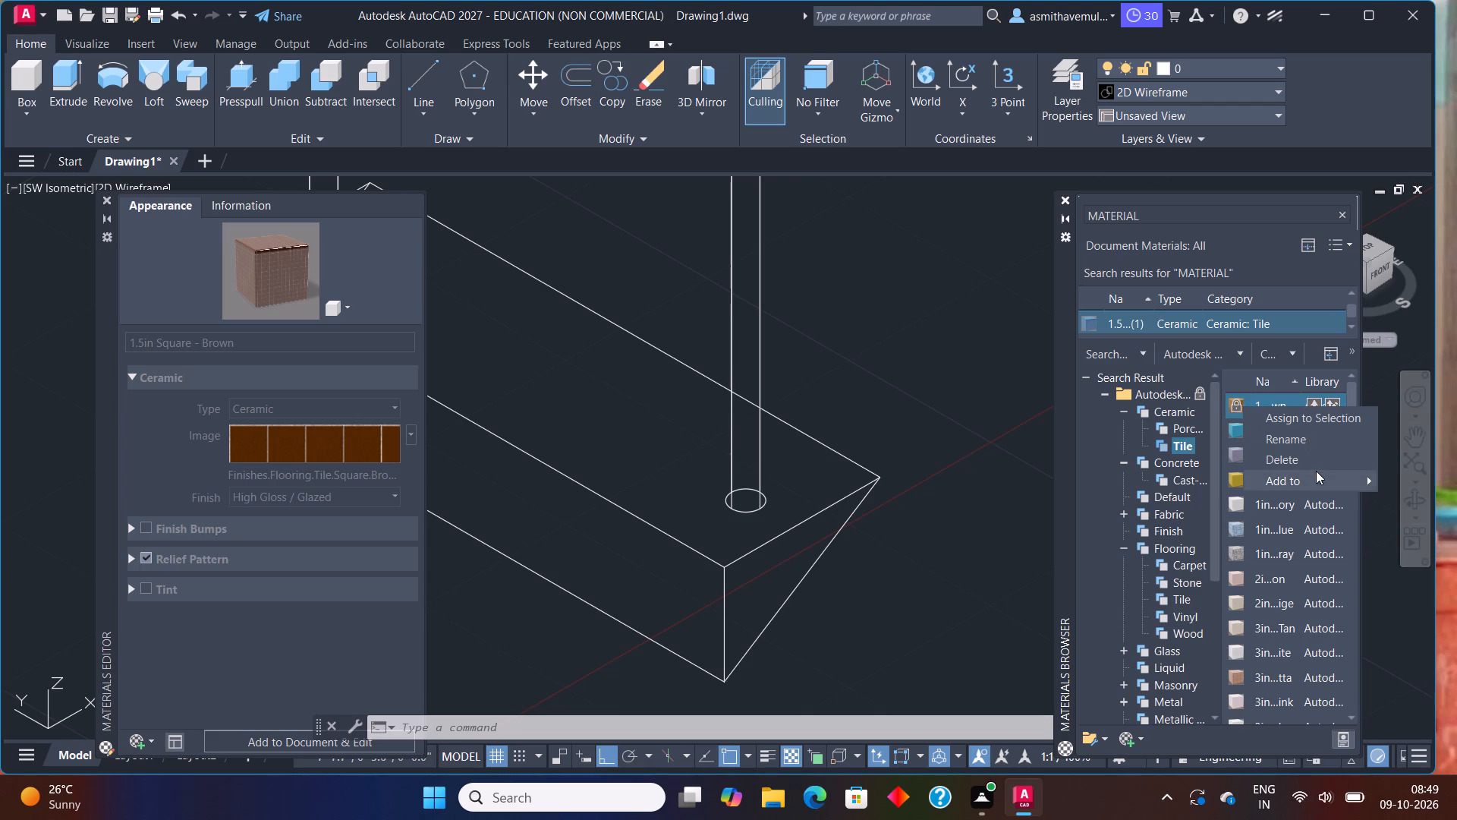
click(1304, 475)
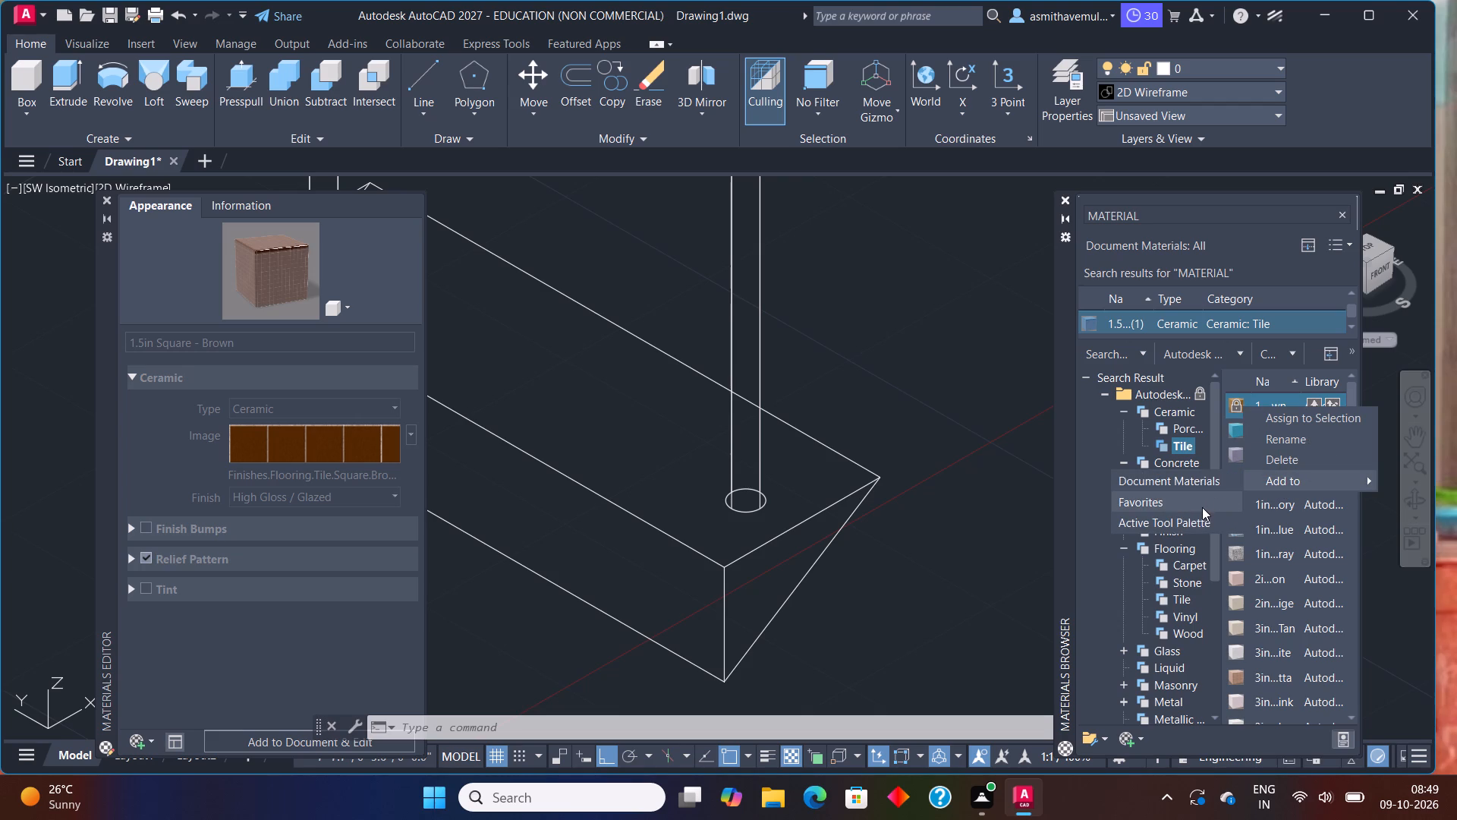
drag(1173, 482, 1125, 493)
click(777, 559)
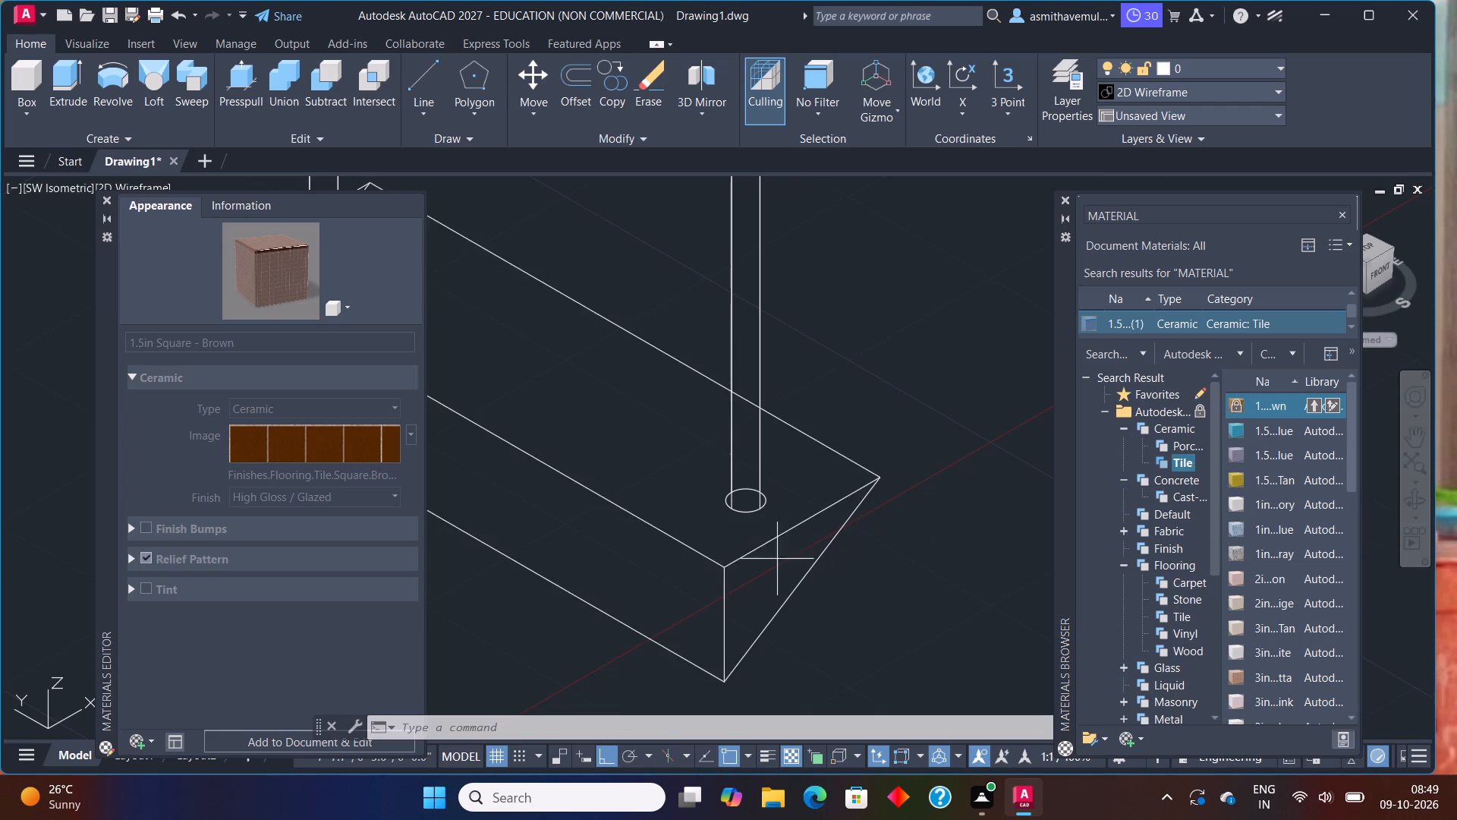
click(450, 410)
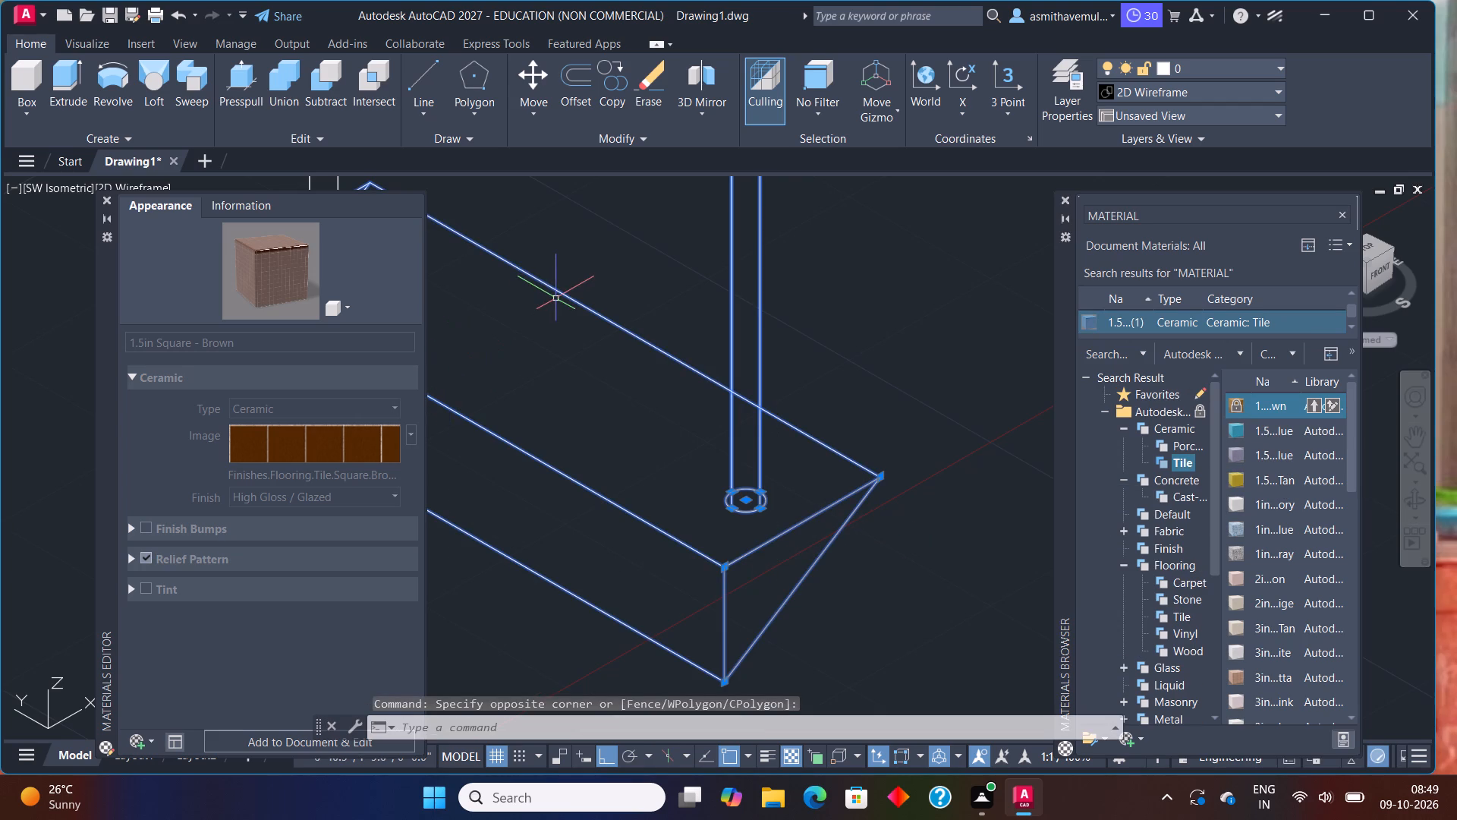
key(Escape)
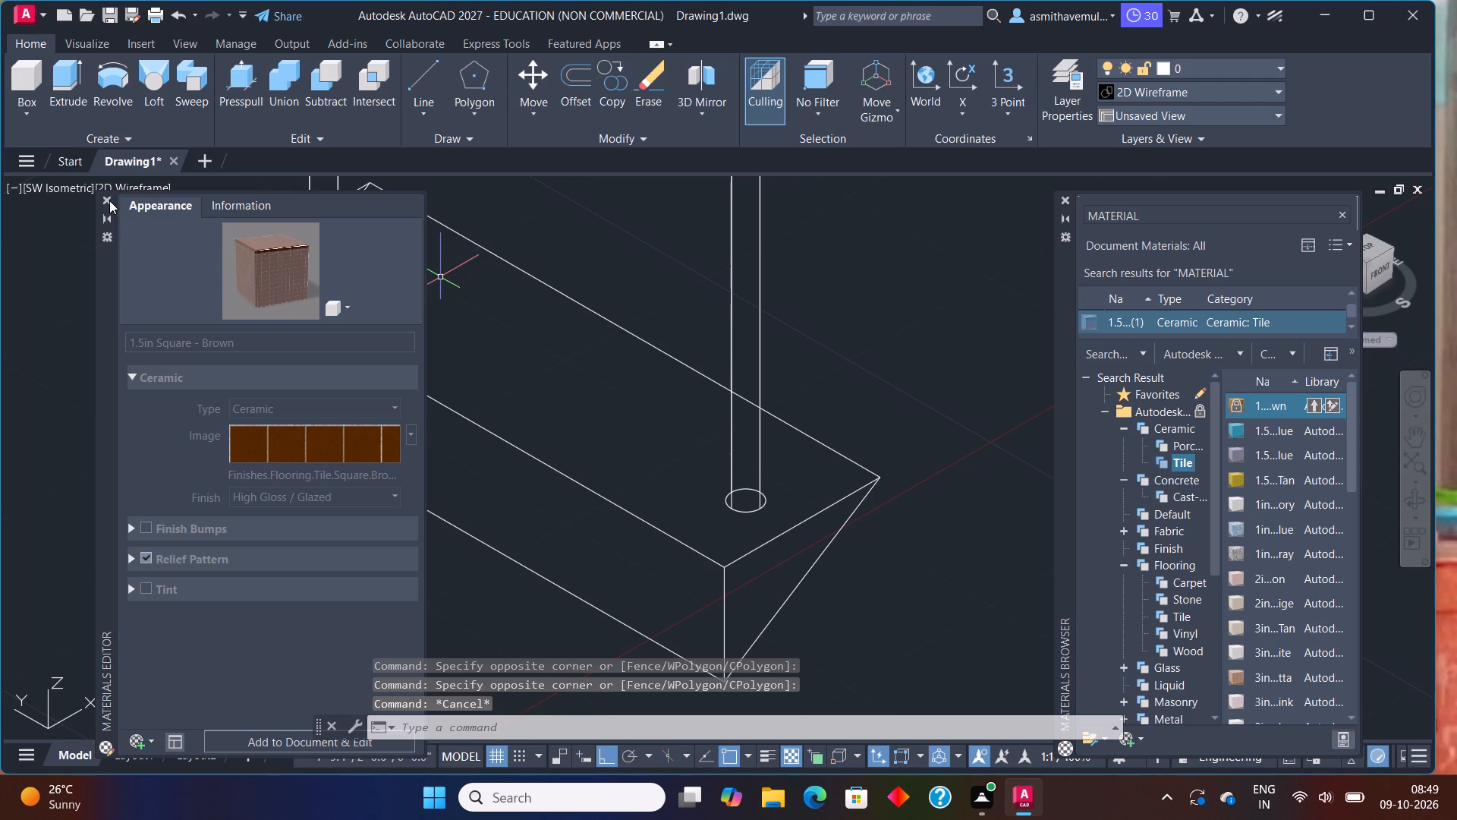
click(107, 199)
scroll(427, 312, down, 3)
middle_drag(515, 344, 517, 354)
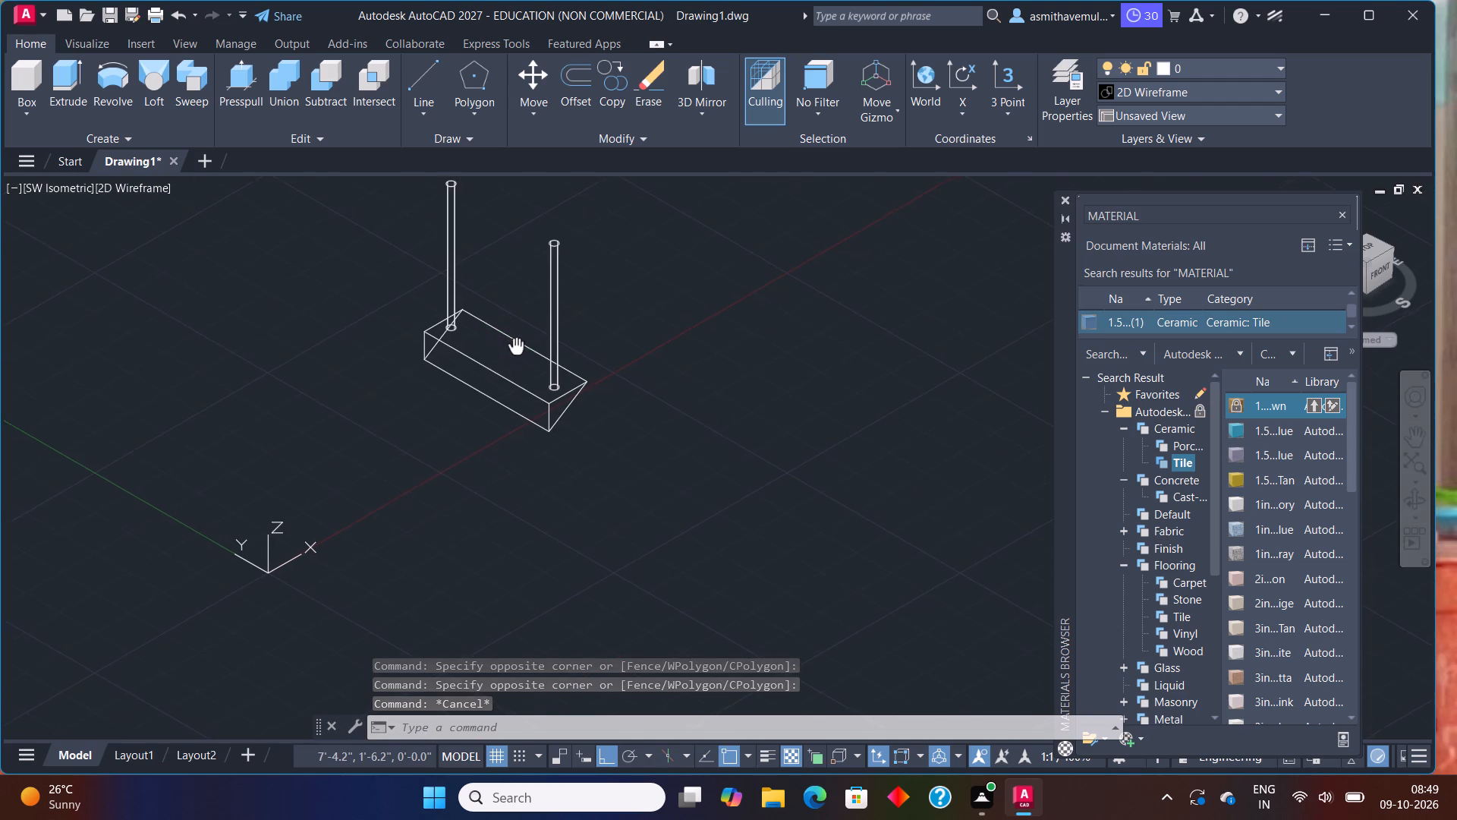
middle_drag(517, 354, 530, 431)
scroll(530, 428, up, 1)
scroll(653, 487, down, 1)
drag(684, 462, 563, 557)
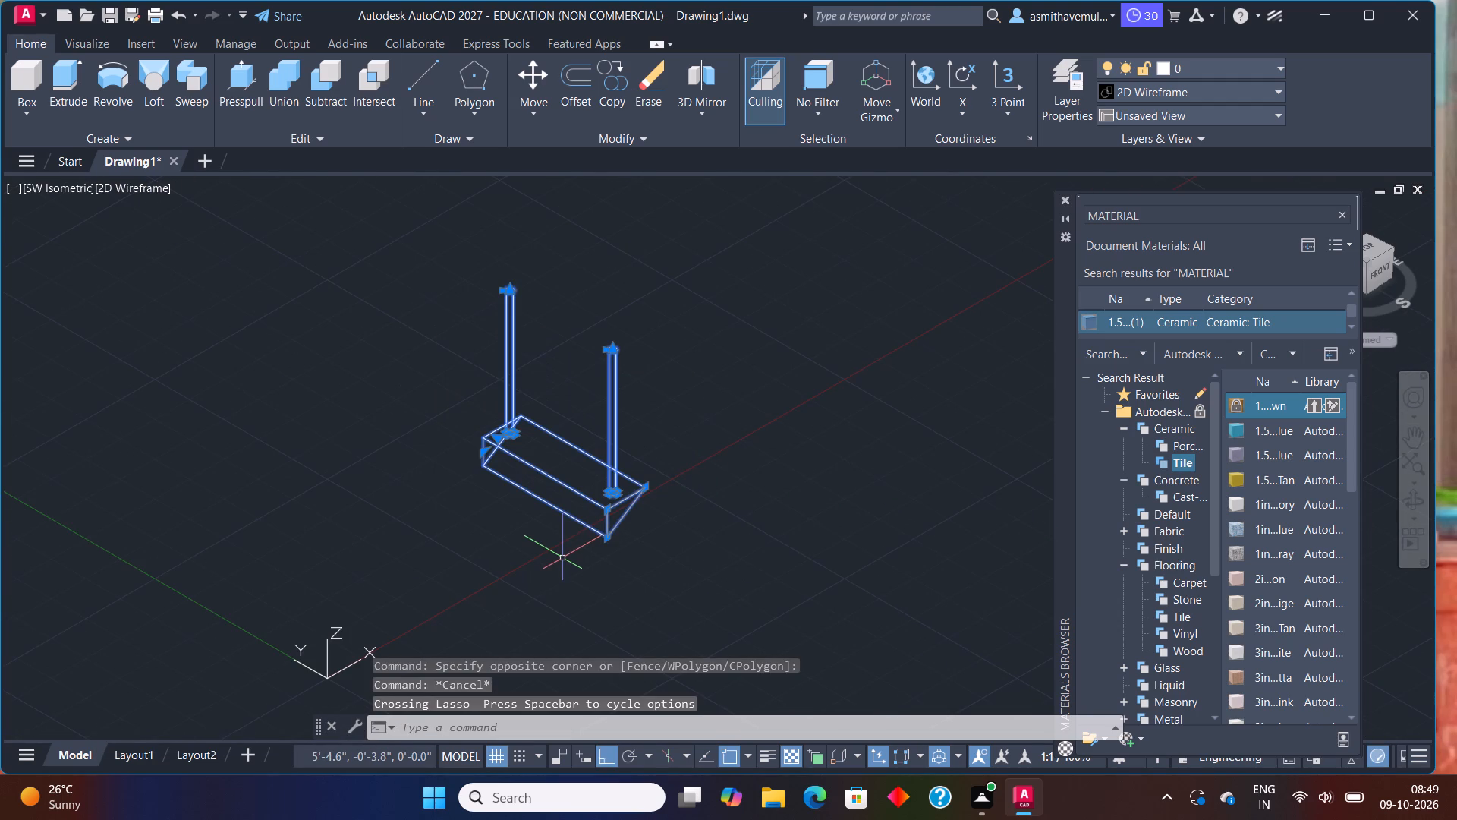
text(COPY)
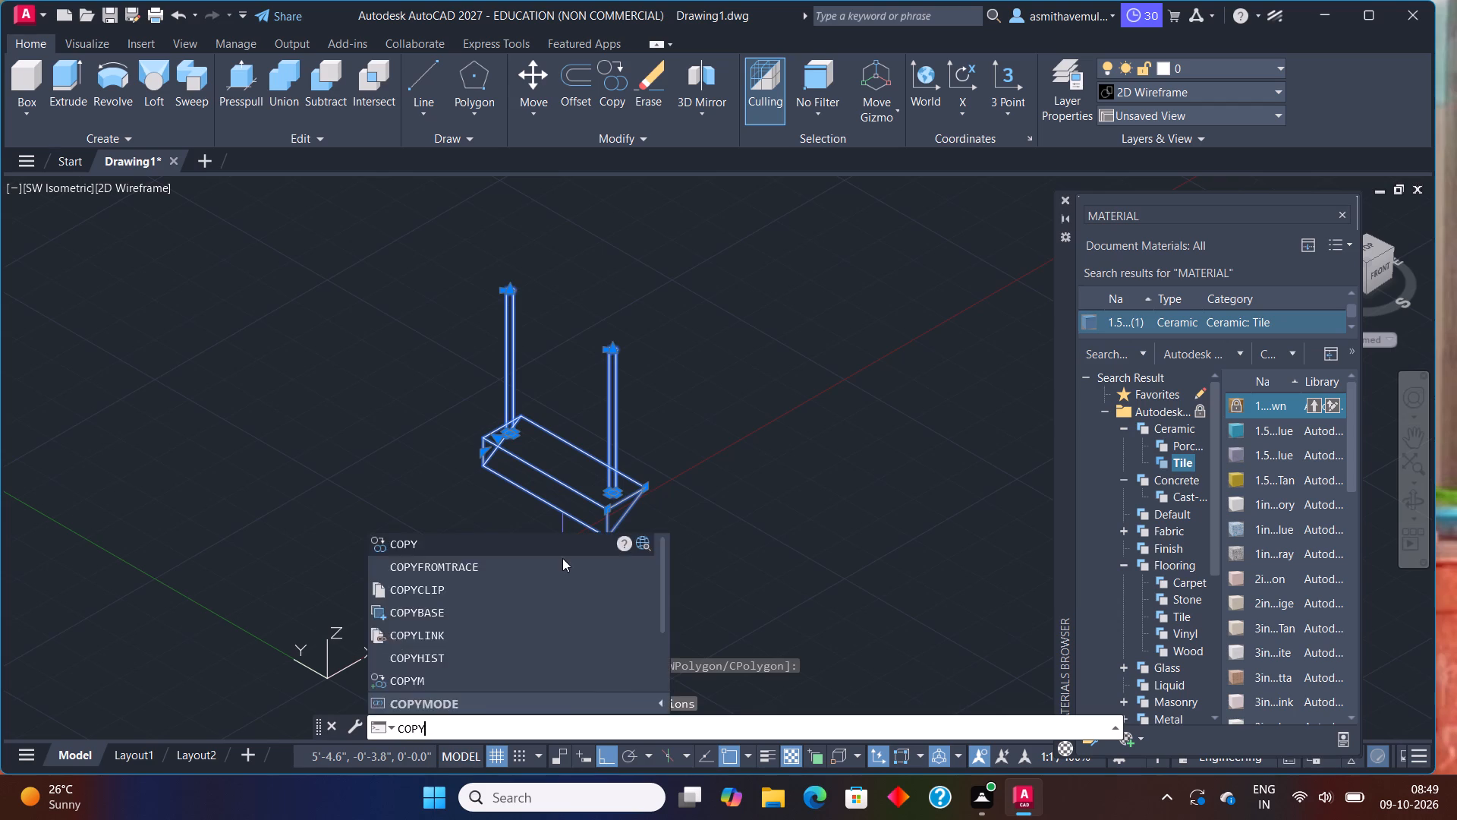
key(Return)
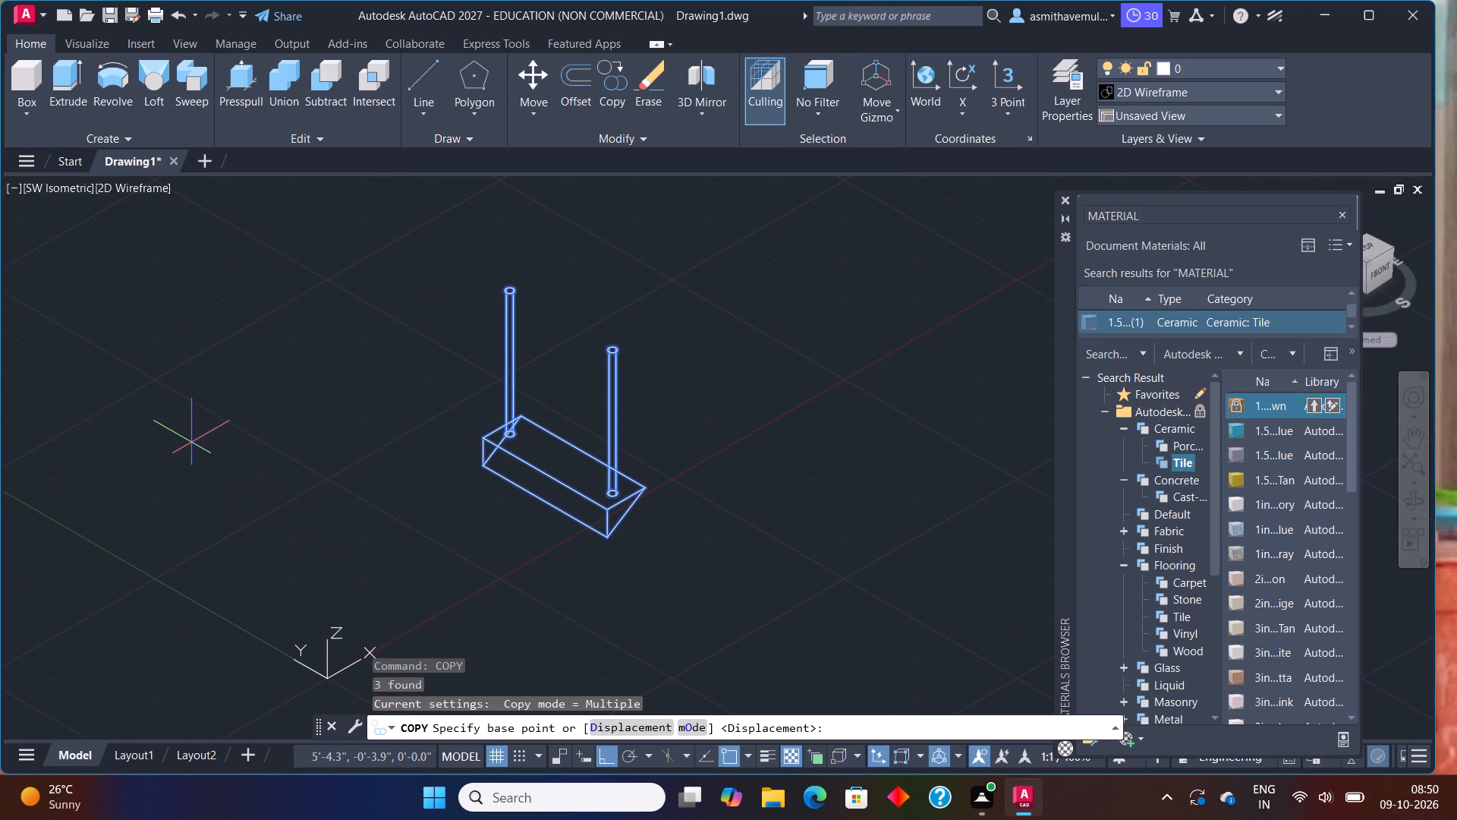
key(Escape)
Add several copies of the 1.5in Square - Brown library tile to the document materials, opening it in the Materials Editor.
click(1253, 402)
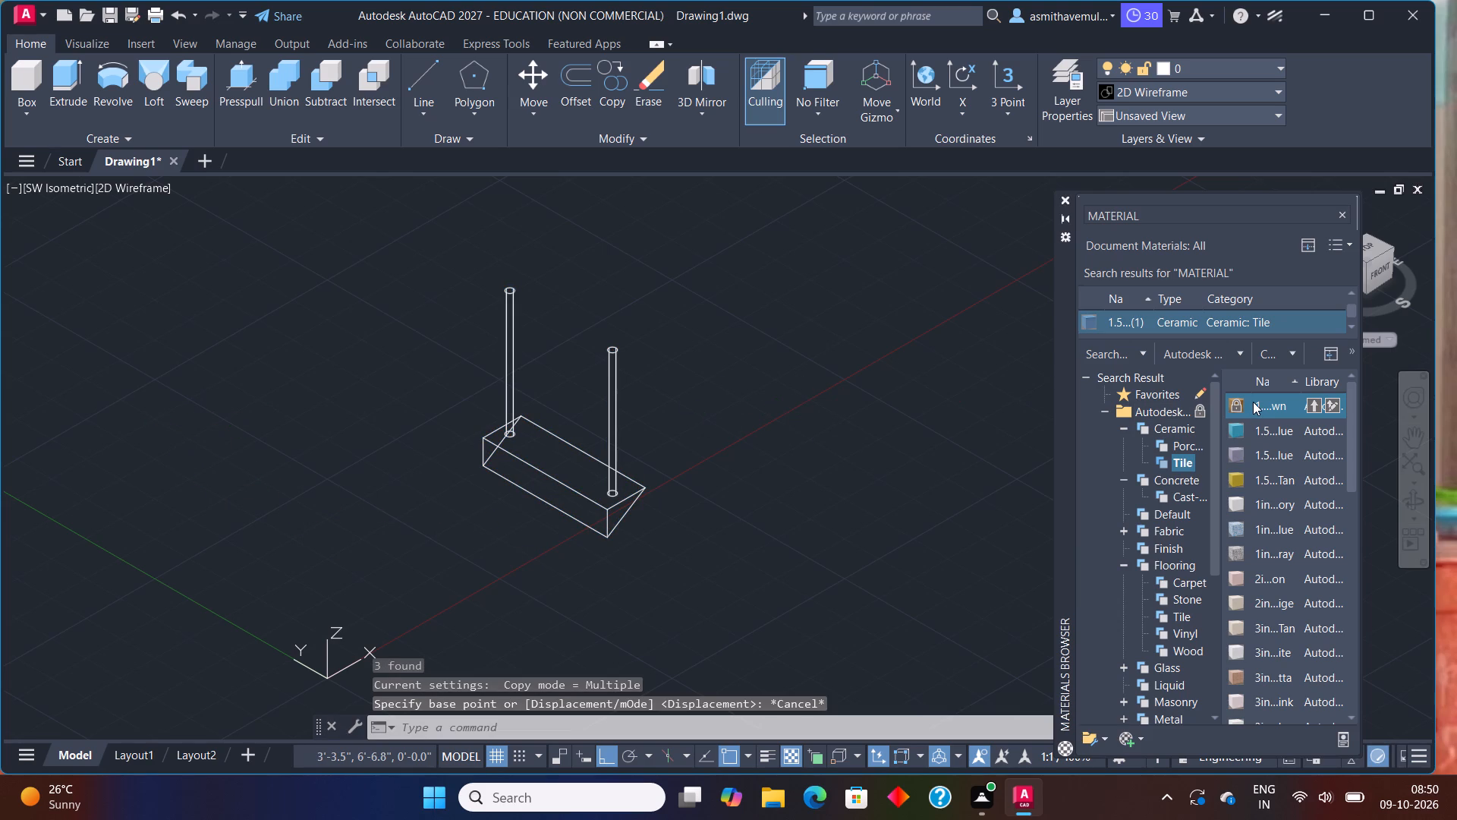
right_click(1251, 398)
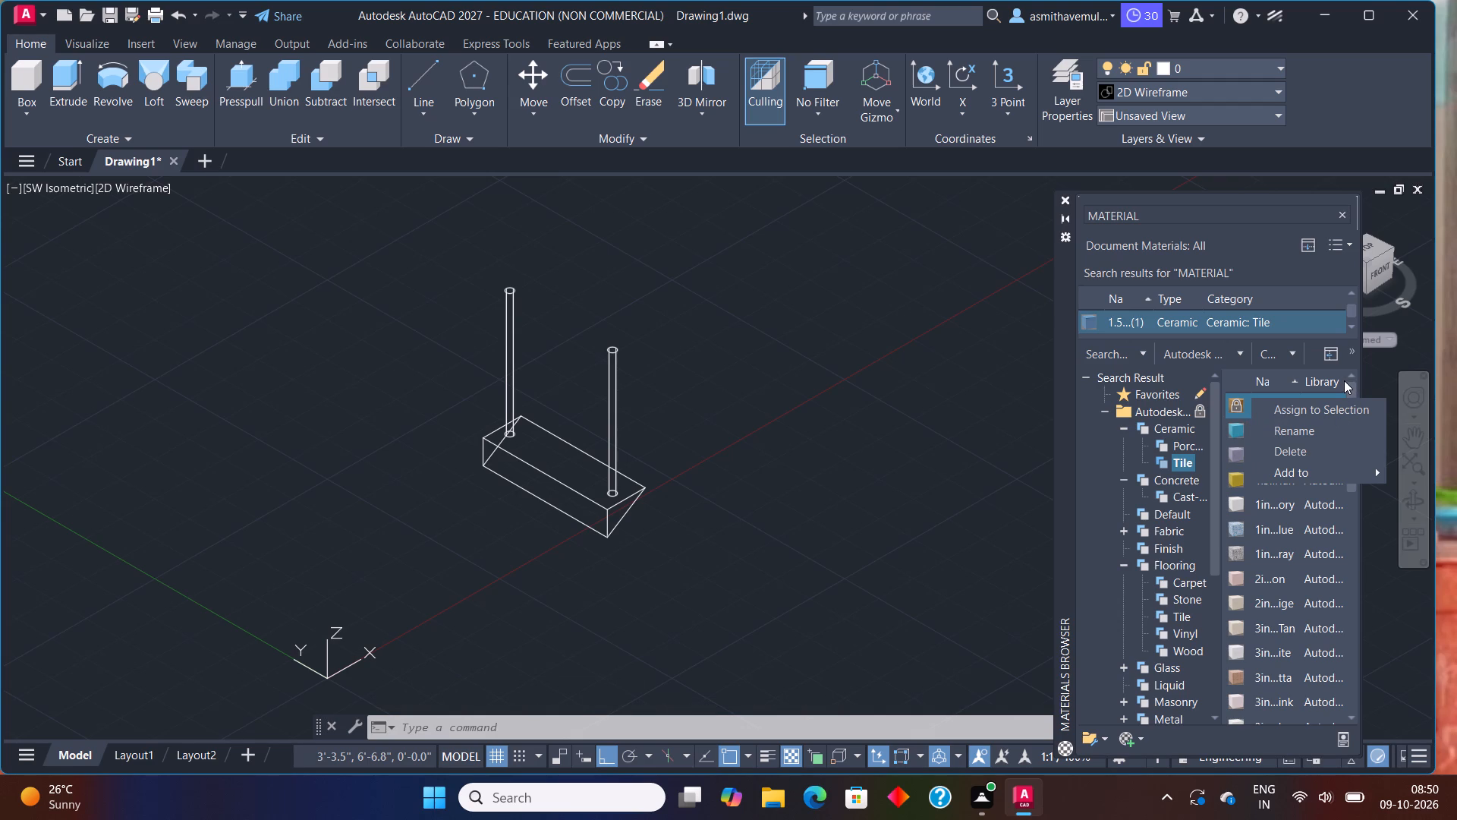
click(980, 445)
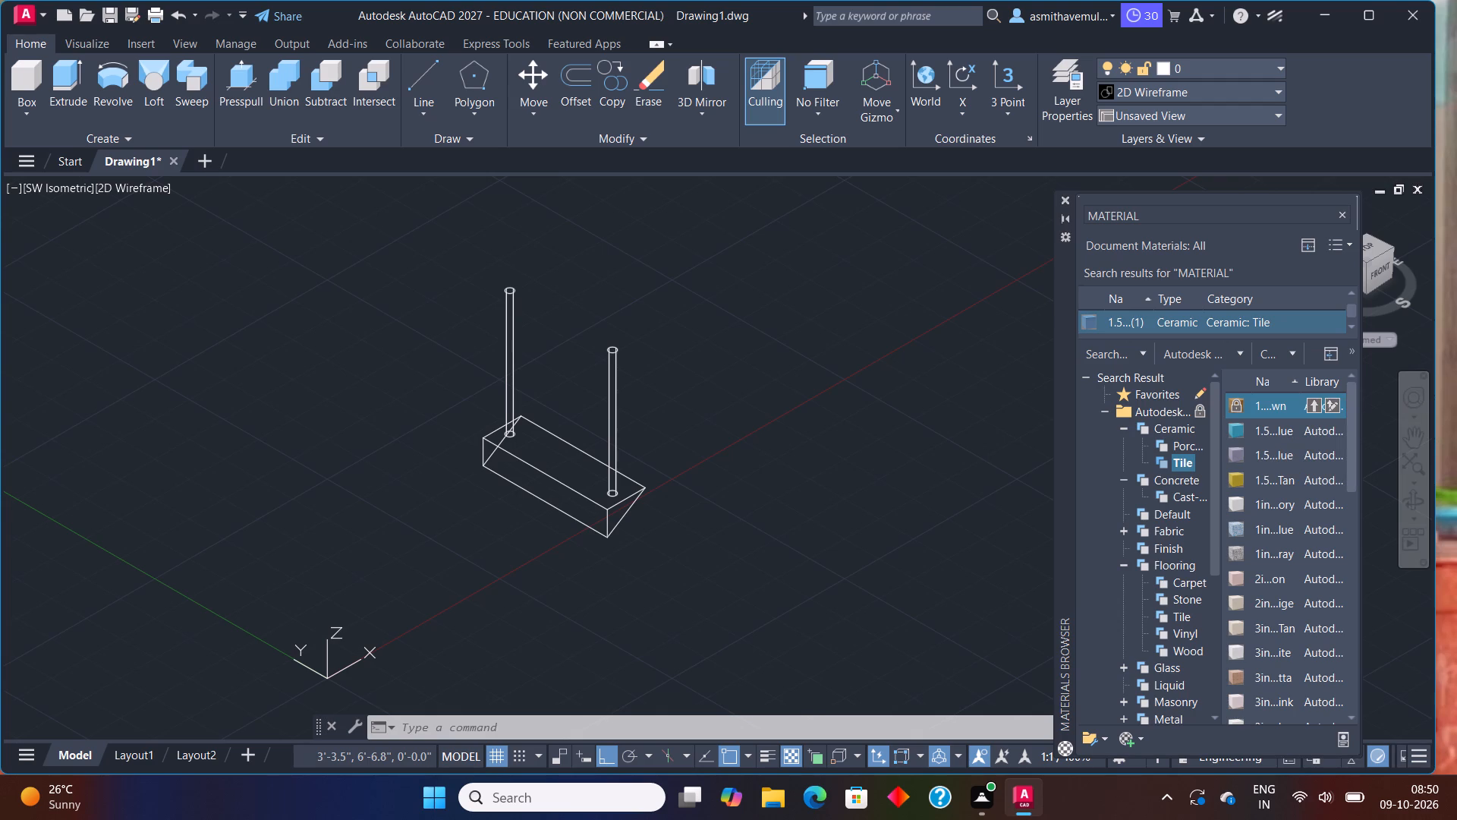
scroll(1323, 424, up, 2)
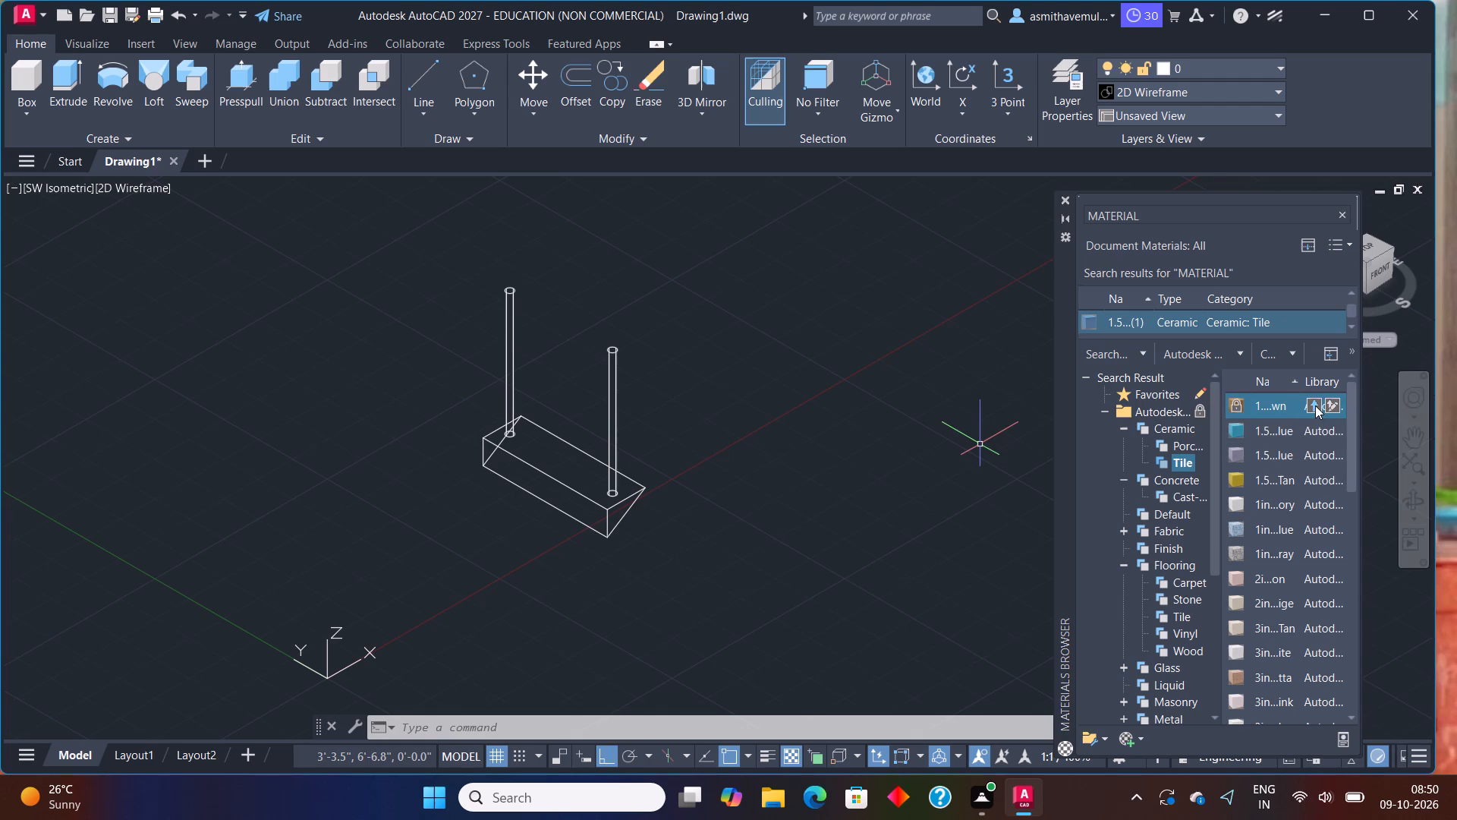
click(1327, 405)
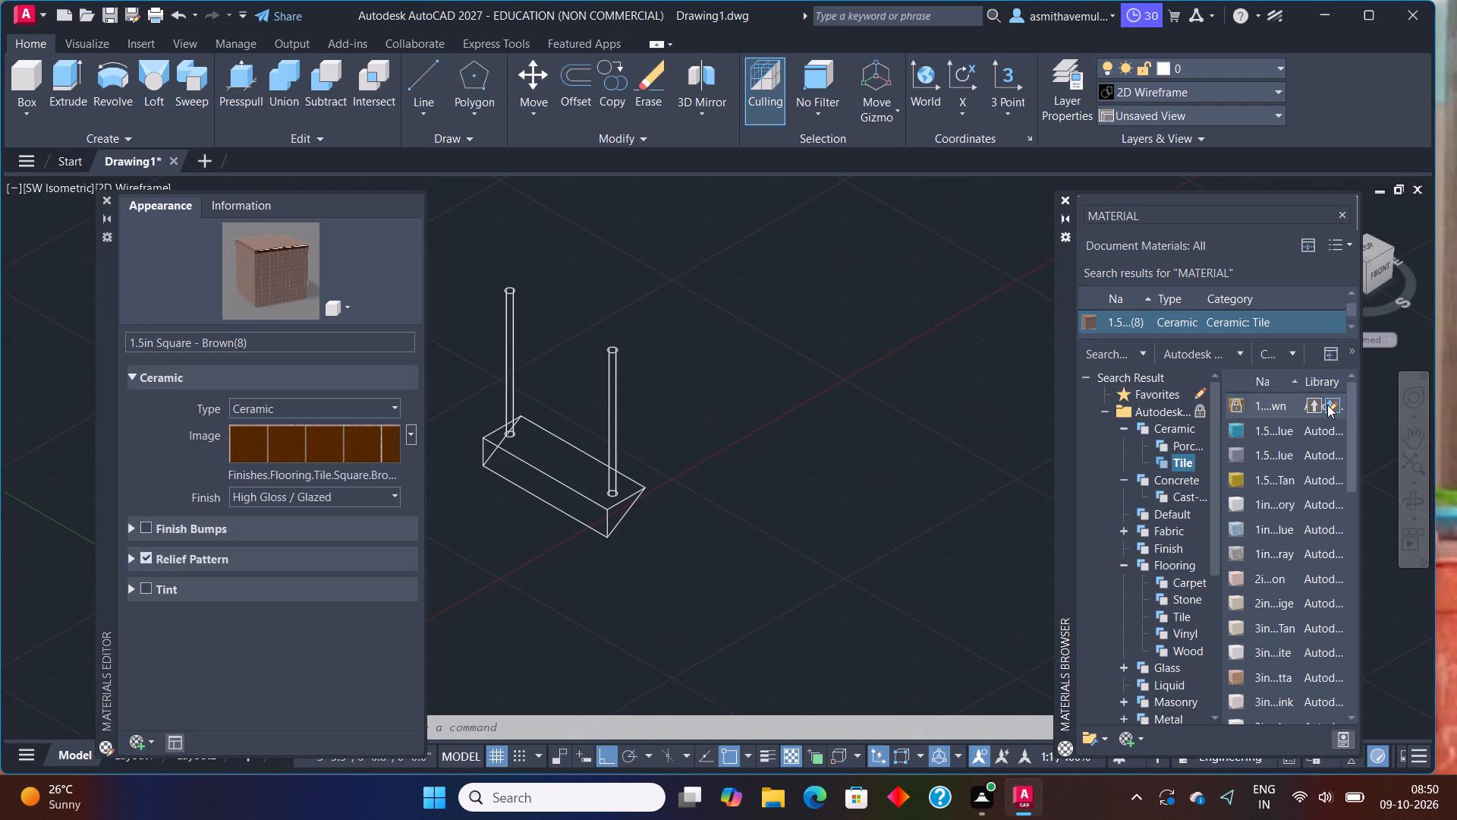
click(1327, 405)
click(1311, 405)
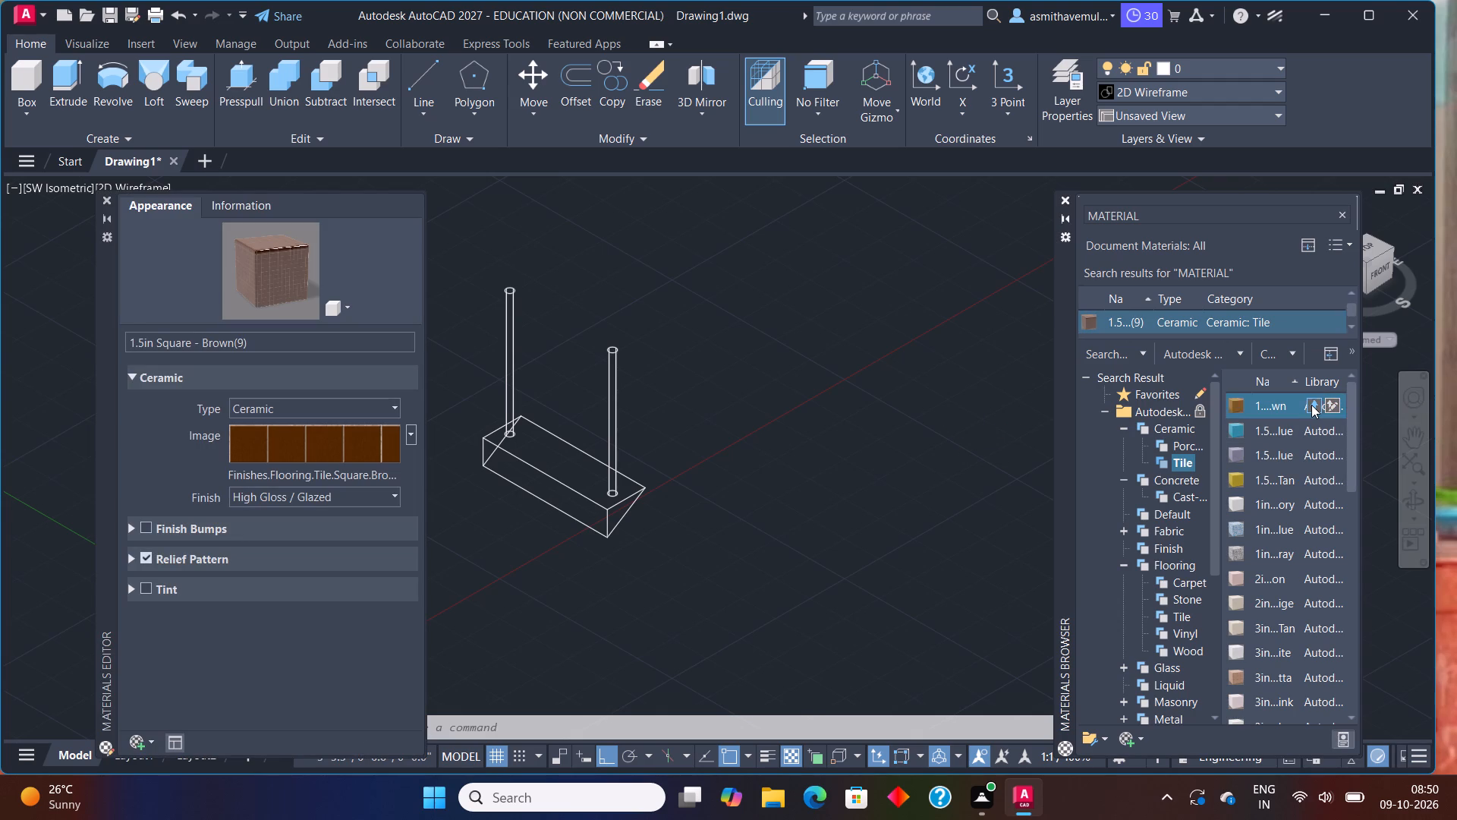
triple_click(1311, 405)
double_click(1311, 405)
Add the 1in Square - Ivory and 1in Squares - Mosaic Blue tiles to the document materials.
double_click(1304, 444)
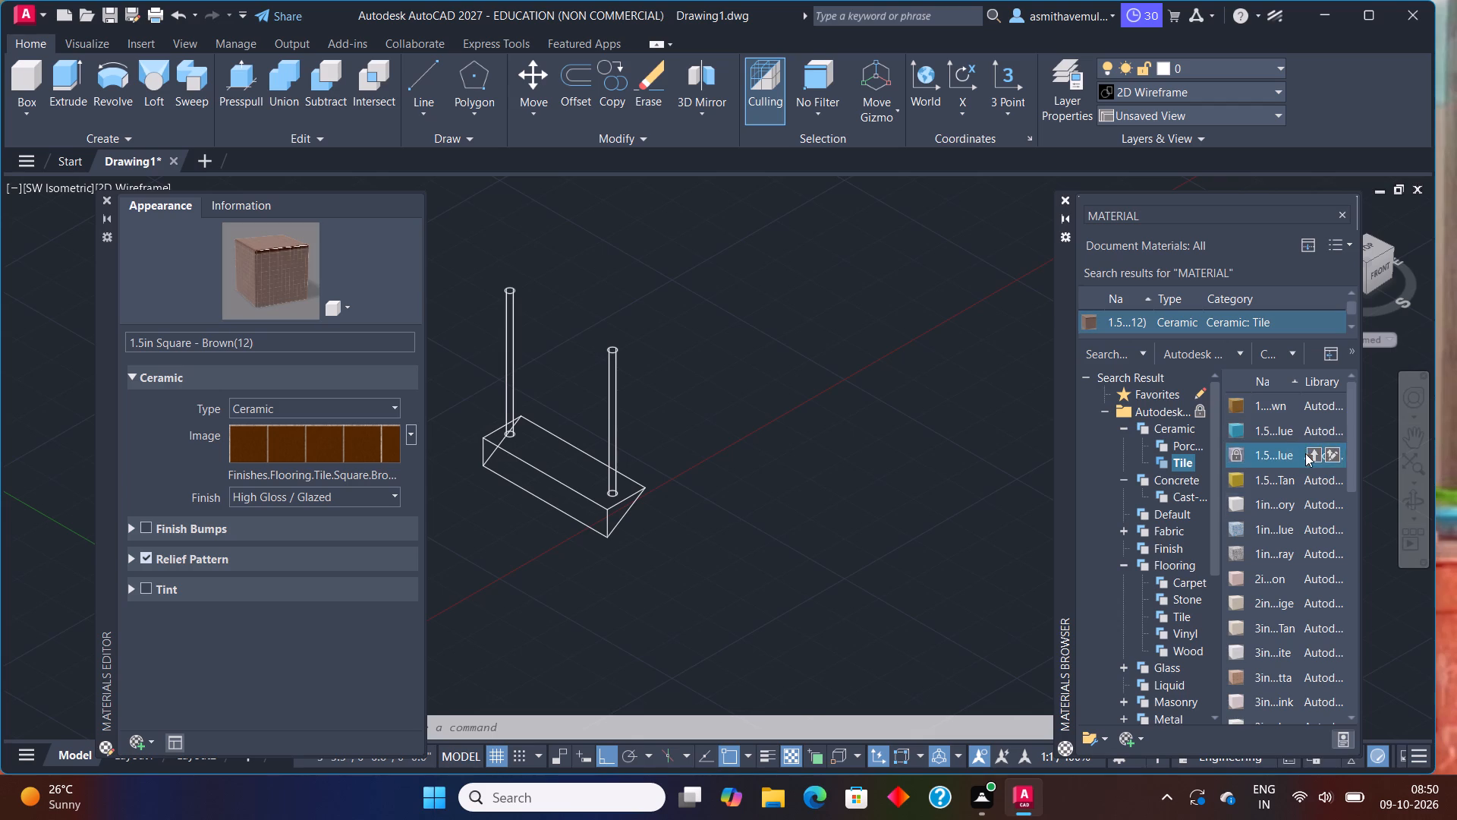
double_click(1317, 509)
double_click(1318, 535)
scroll(1318, 545, down, 6)
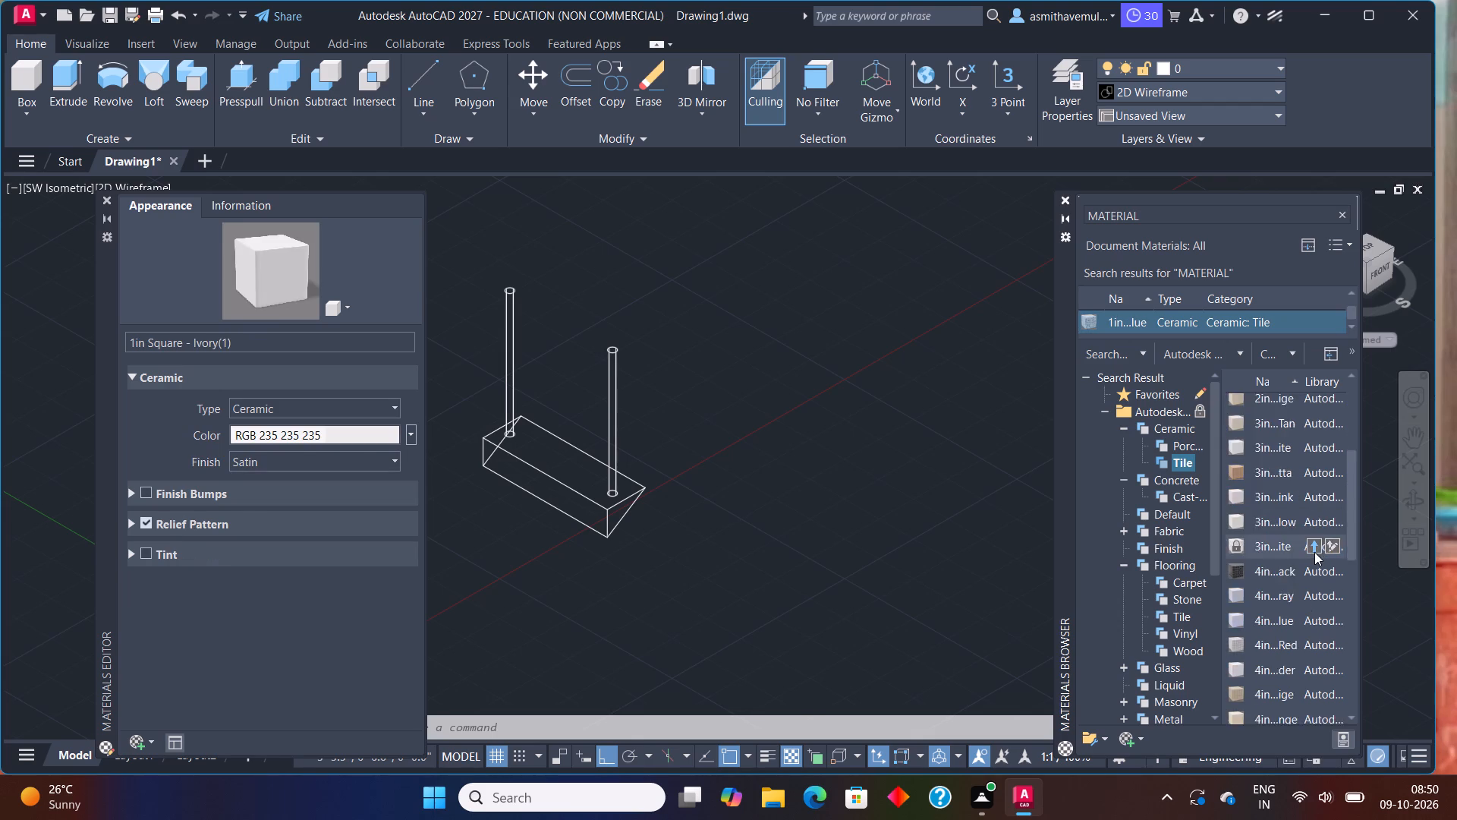
scroll(1295, 611, down, 4)
Examine the Carpet materials under Flooring, and return to the full Autodesk Library list.
click(1185, 588)
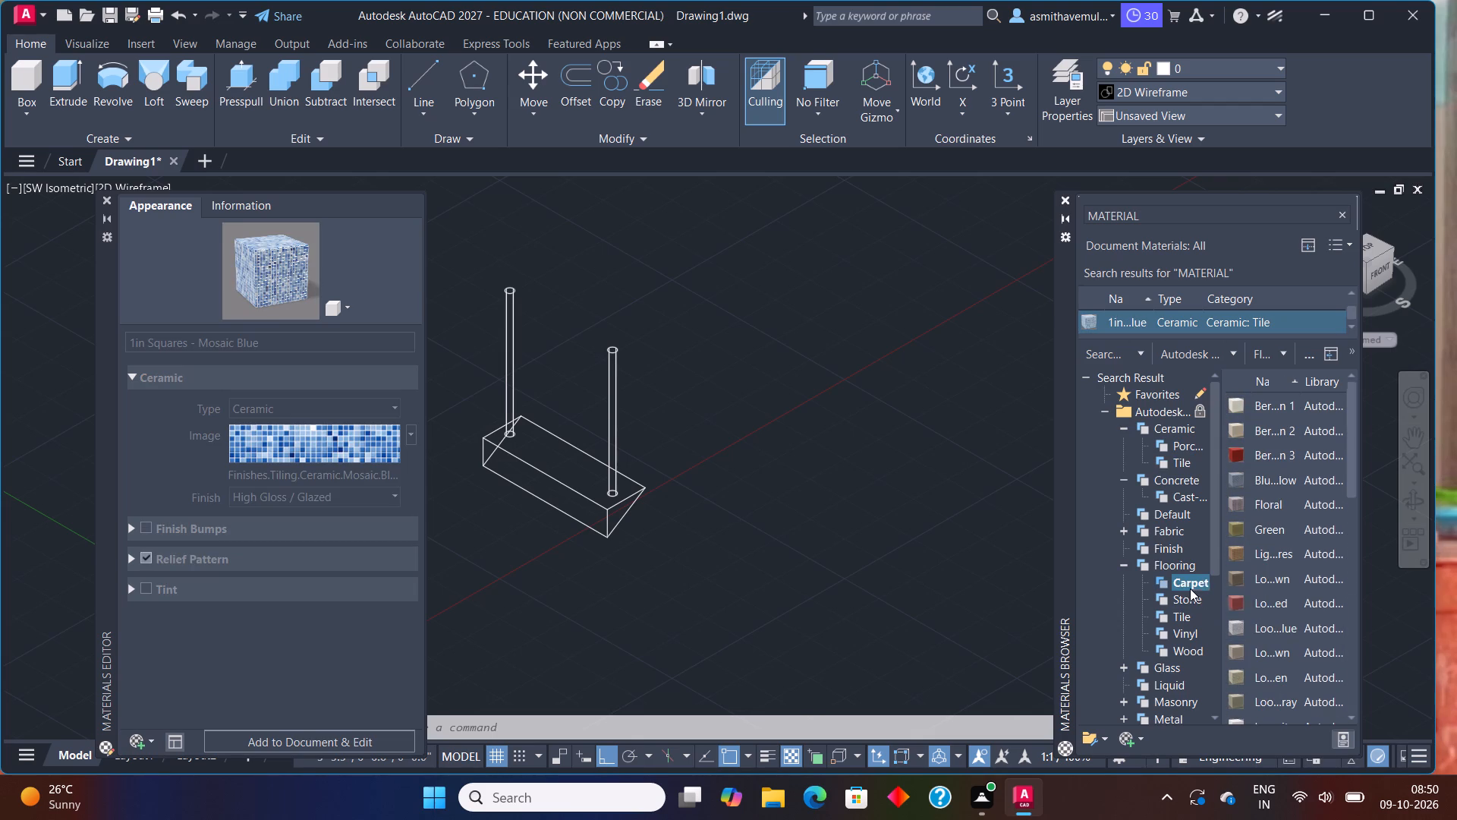
click(1257, 599)
click(1249, 576)
click(1243, 561)
click(1238, 541)
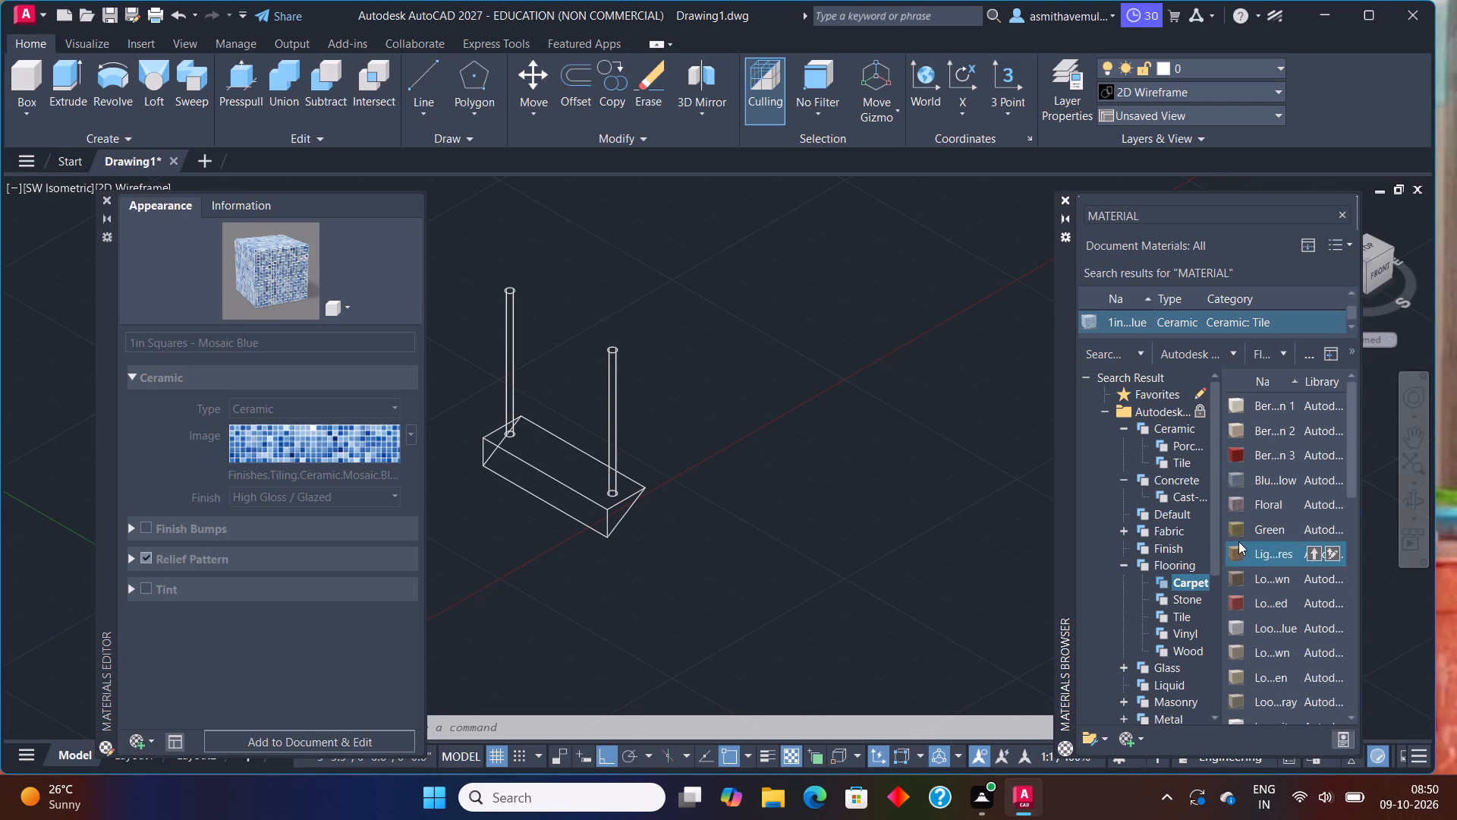
click(1235, 519)
click(1185, 346)
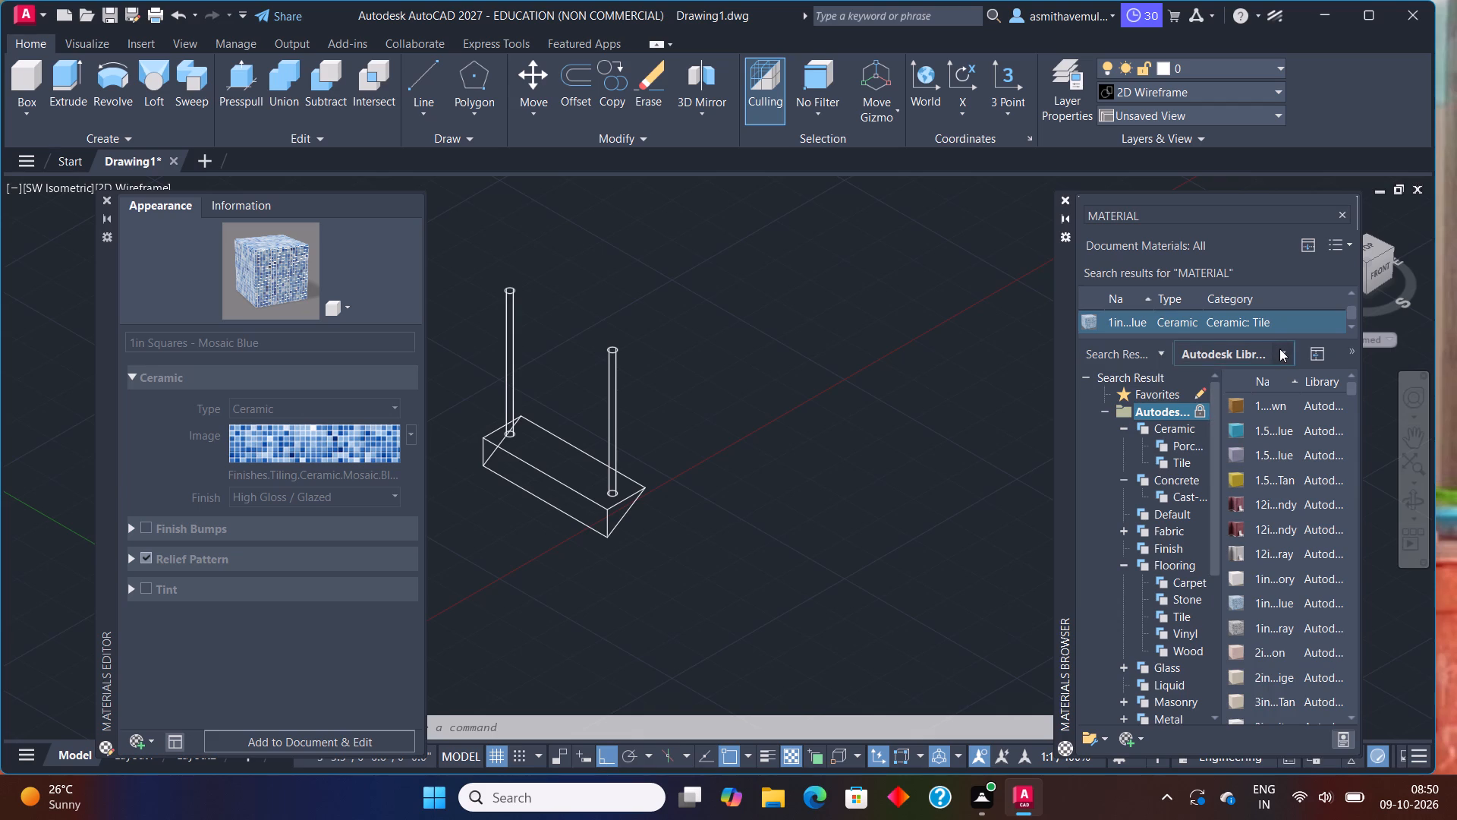
Try to apply the library's 1.5in Square - Brown tile to the triangular prism.
drag(1267, 407, 673, 478)
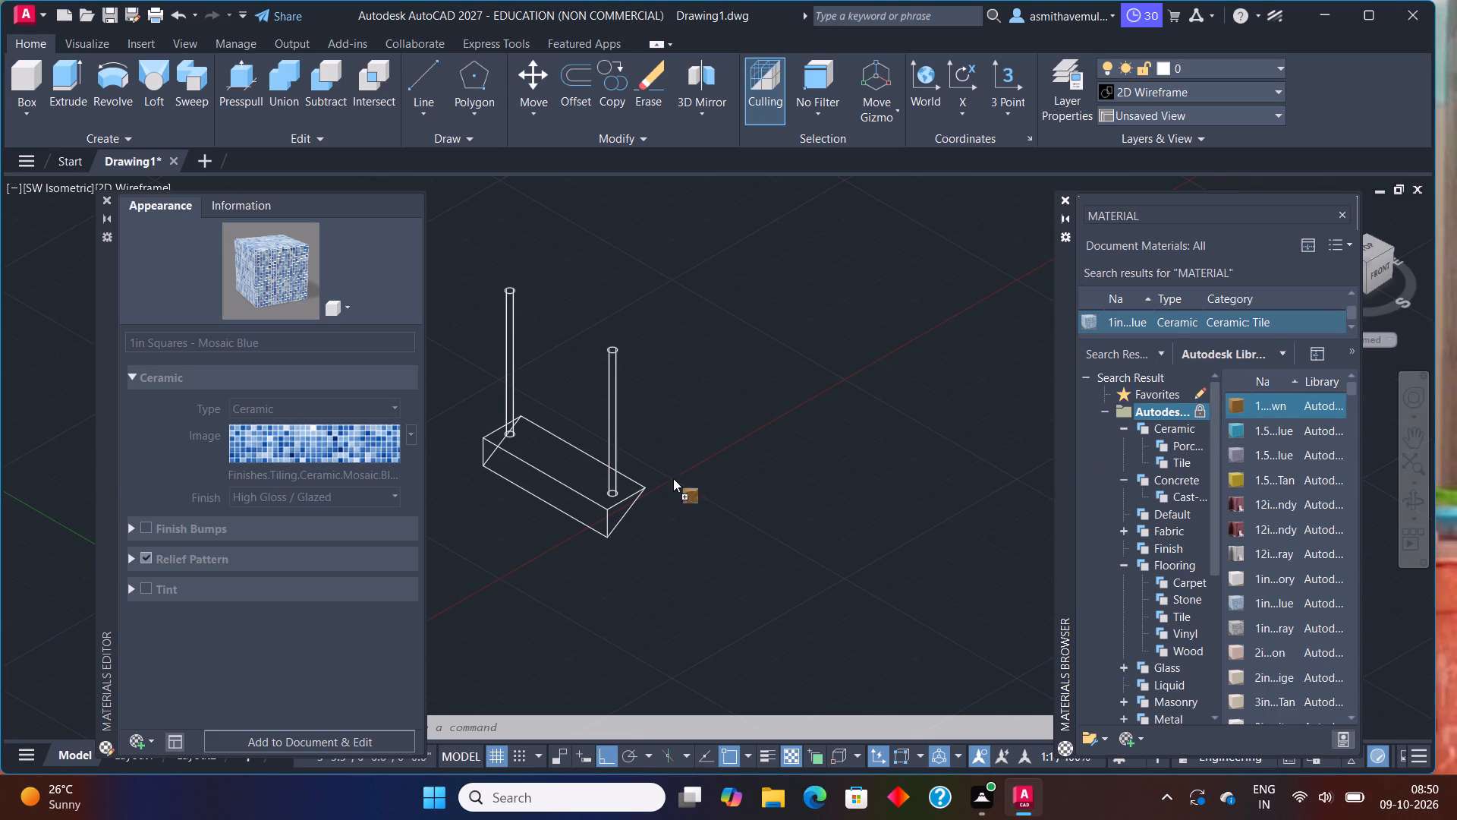
drag(673, 478, 549, 478)
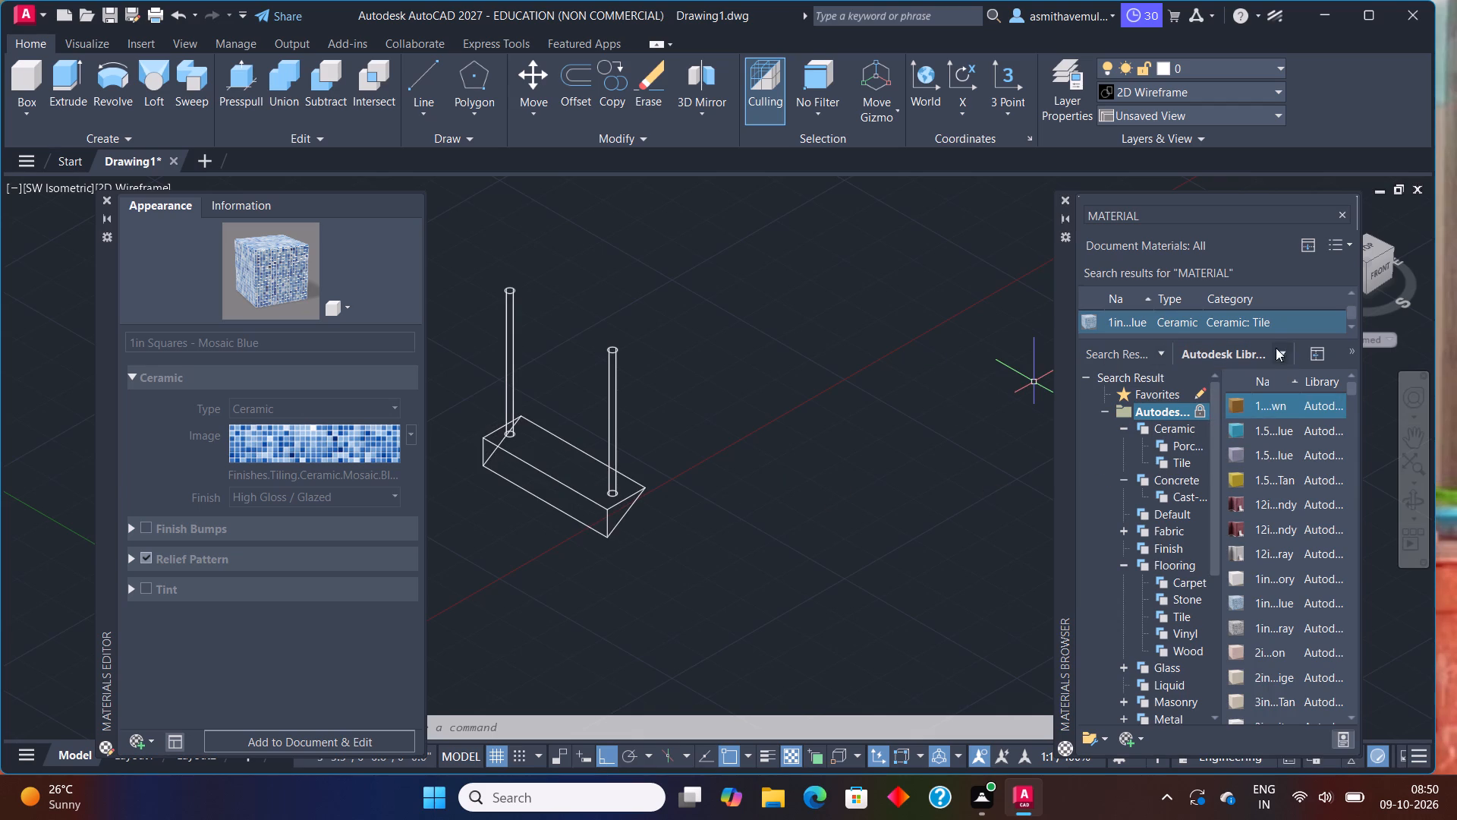
From the Autodesk Library's Ceramic category, add the 1.5in Square - Brown tile to the document materials.
click(1283, 352)
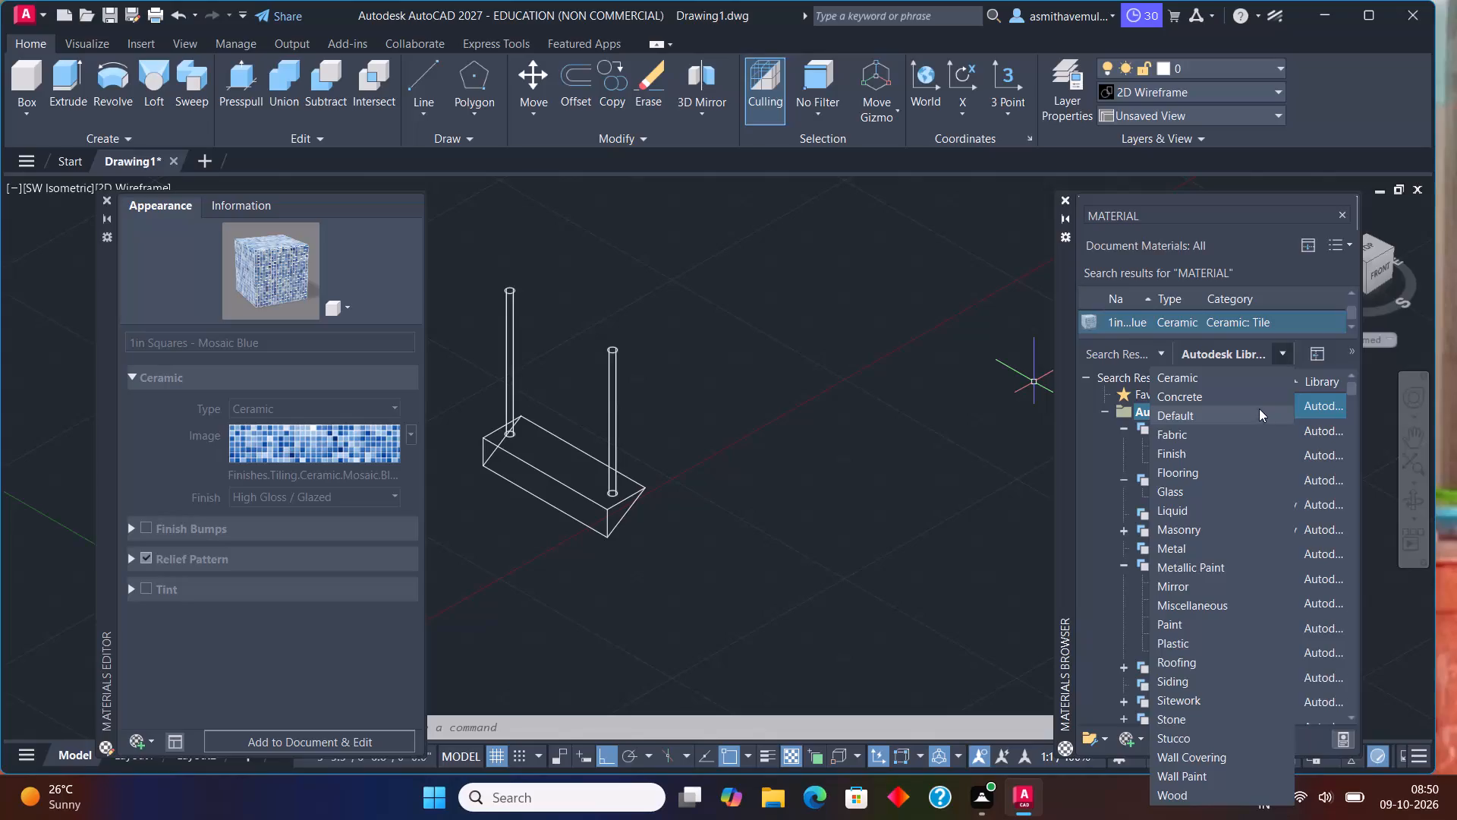
click(1259, 401)
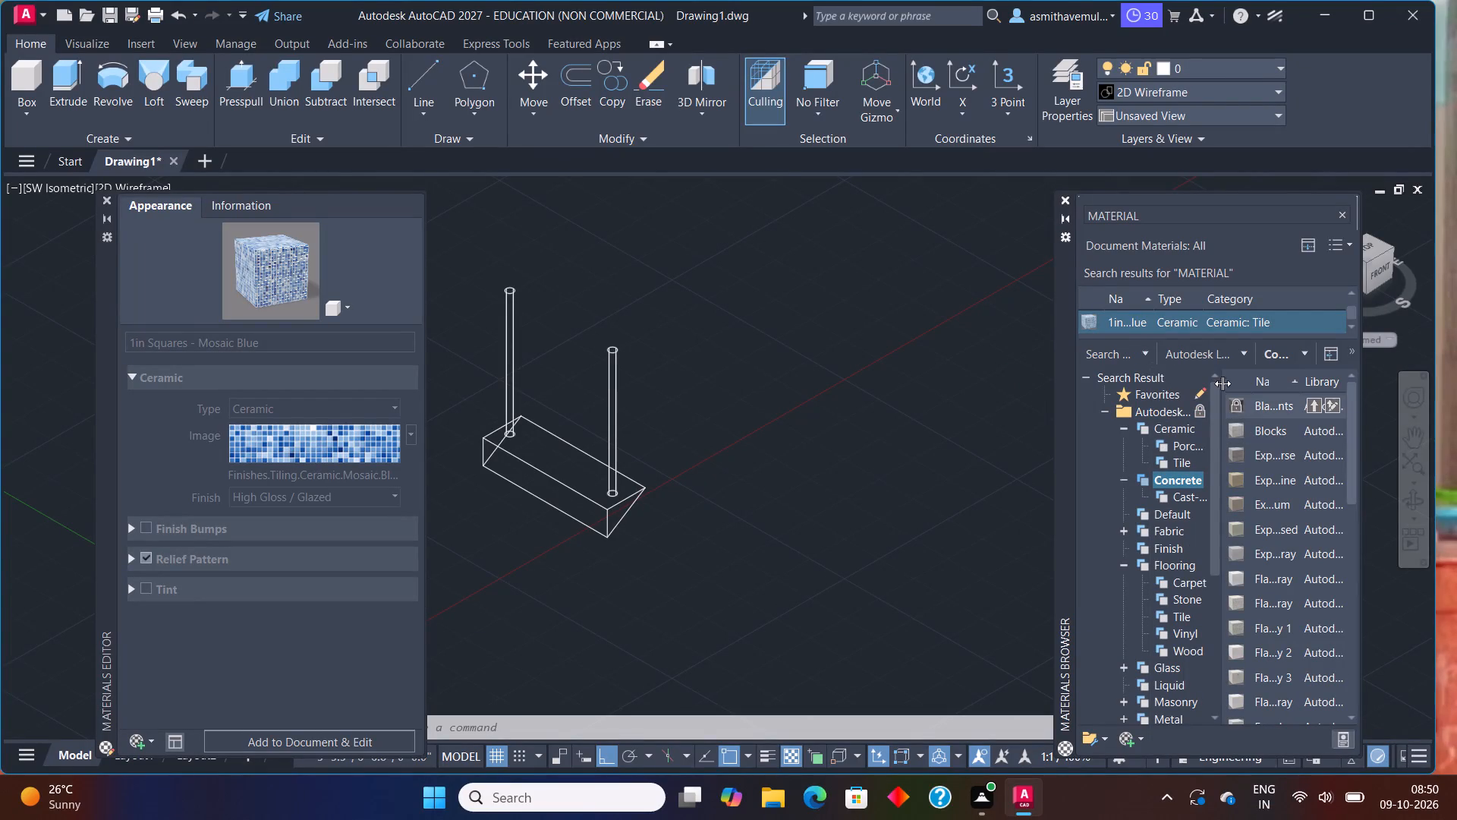
click(1246, 355)
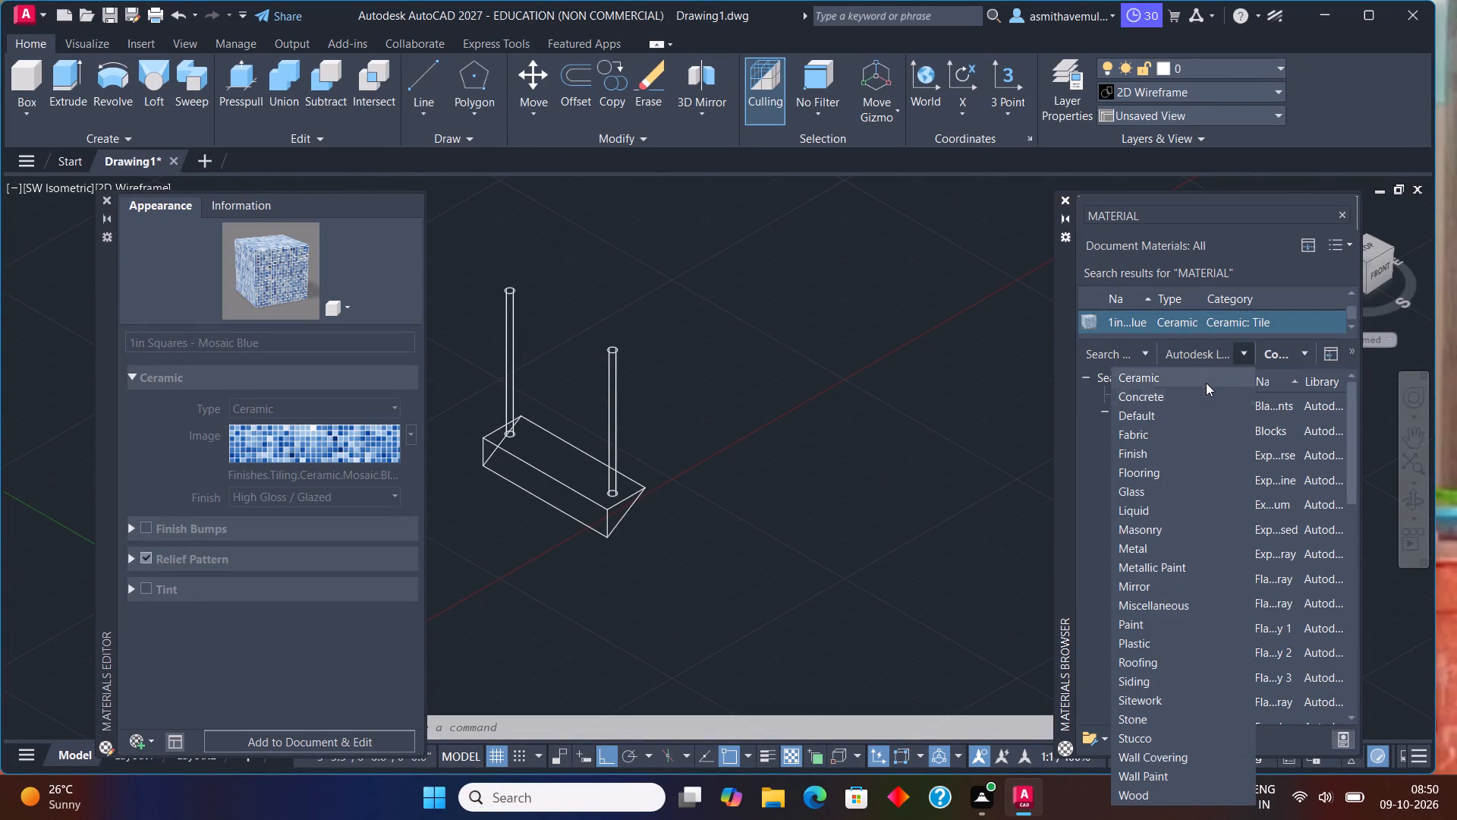
click(1206, 380)
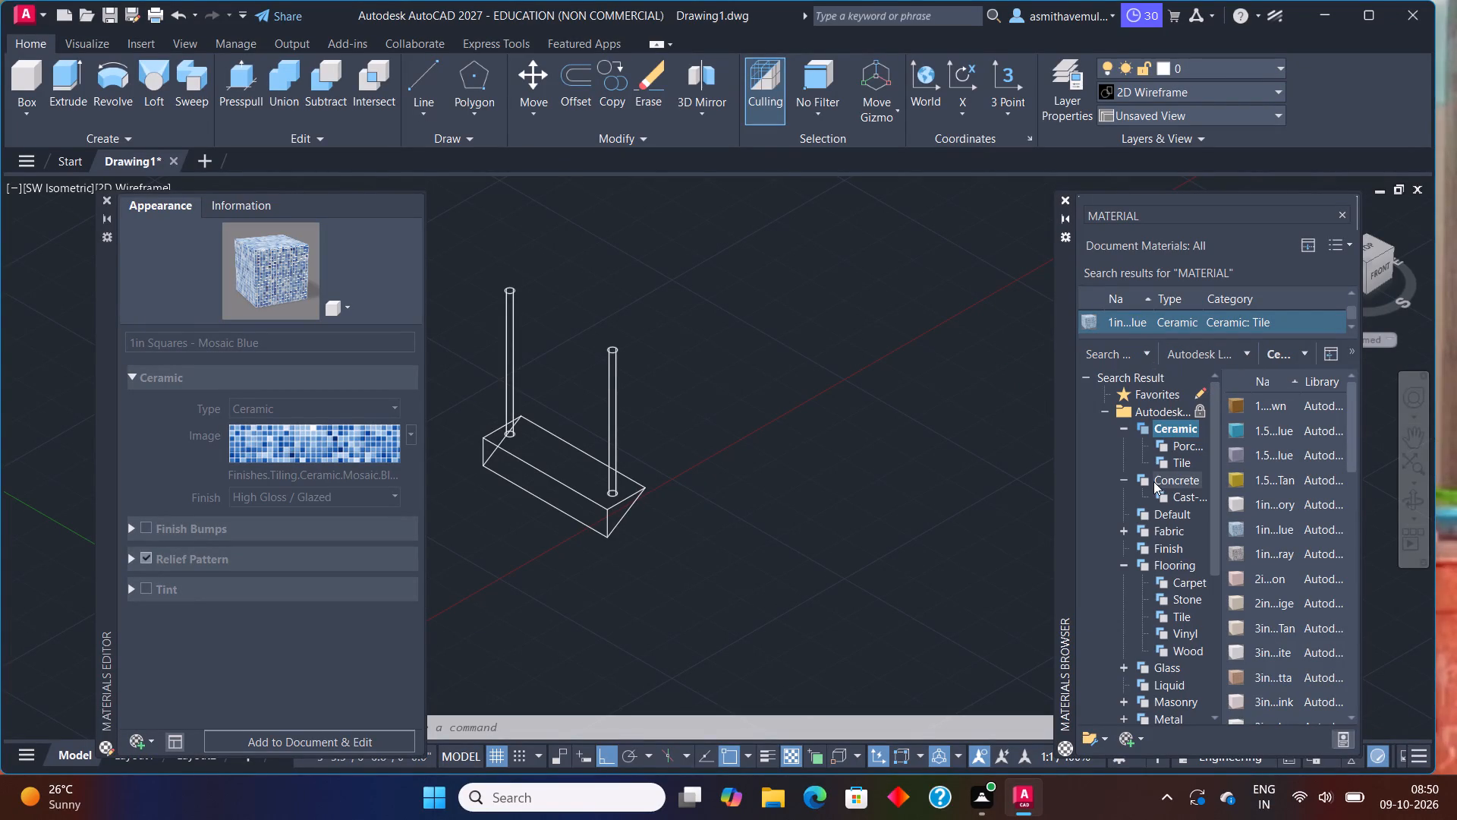
scroll(1153, 480, down, 2)
scroll(1153, 479, up, 4)
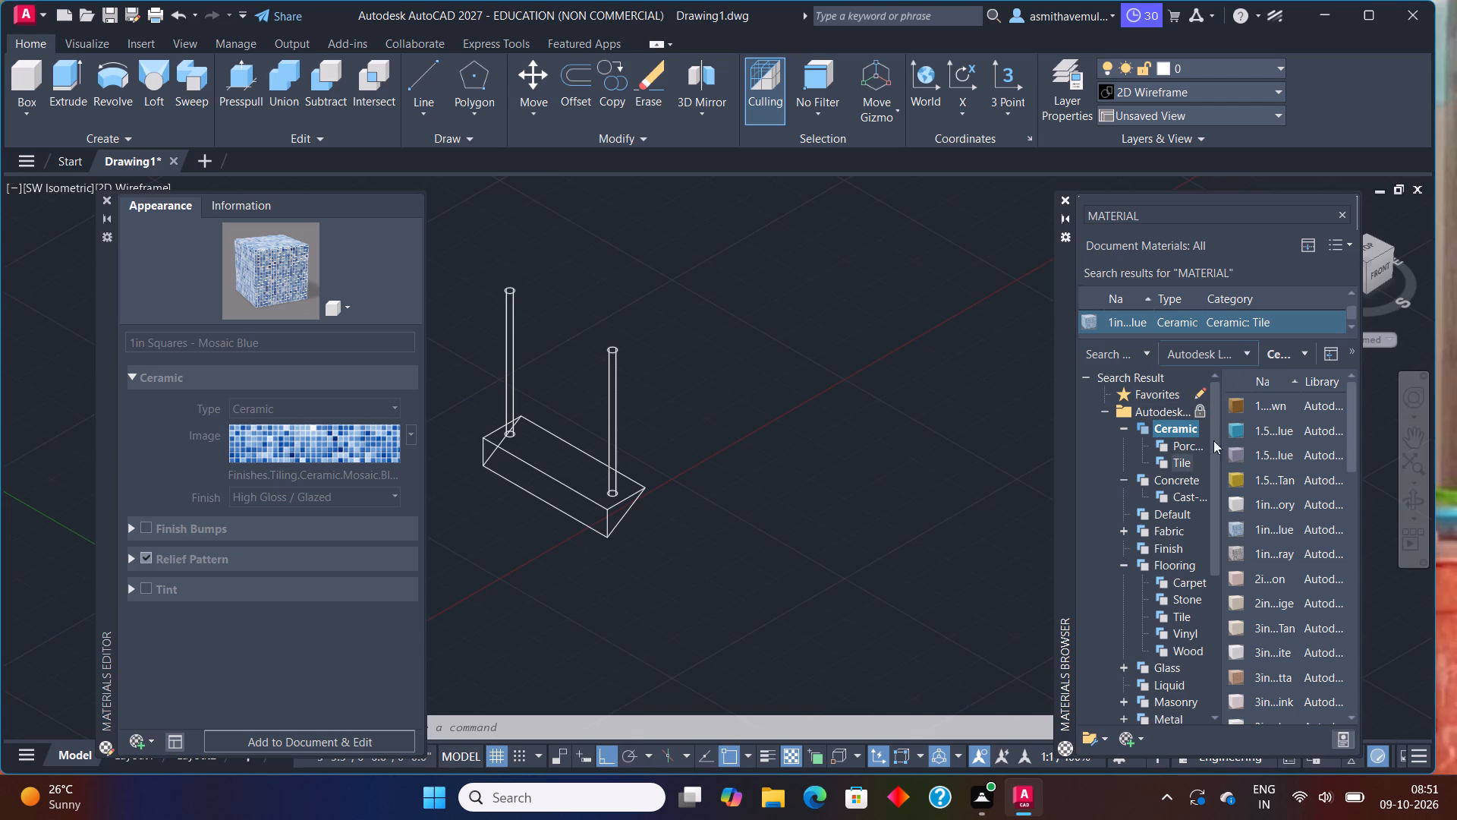
click(1256, 412)
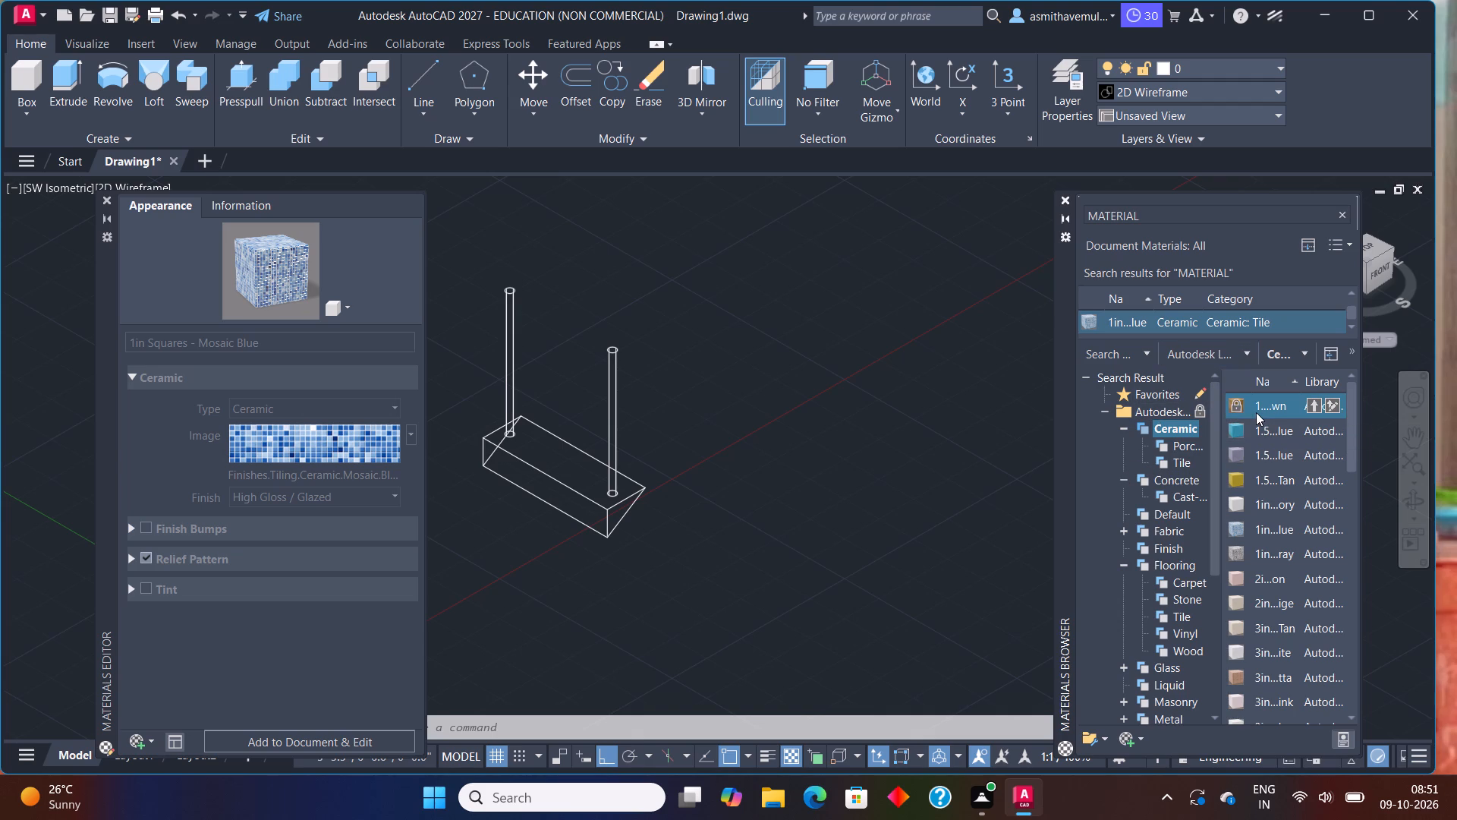
right_click(1256, 412)
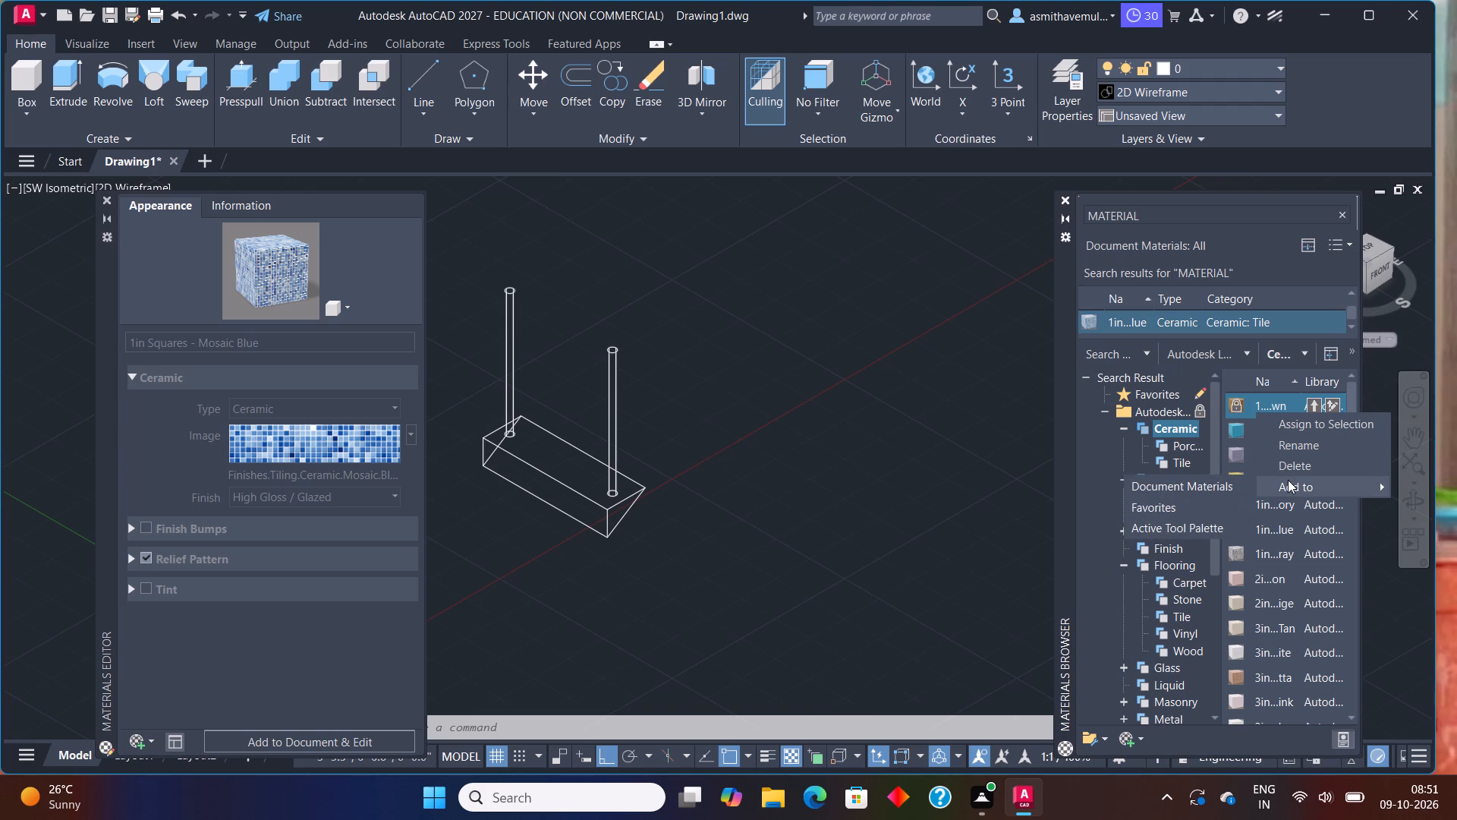
click(1288, 478)
click(1224, 485)
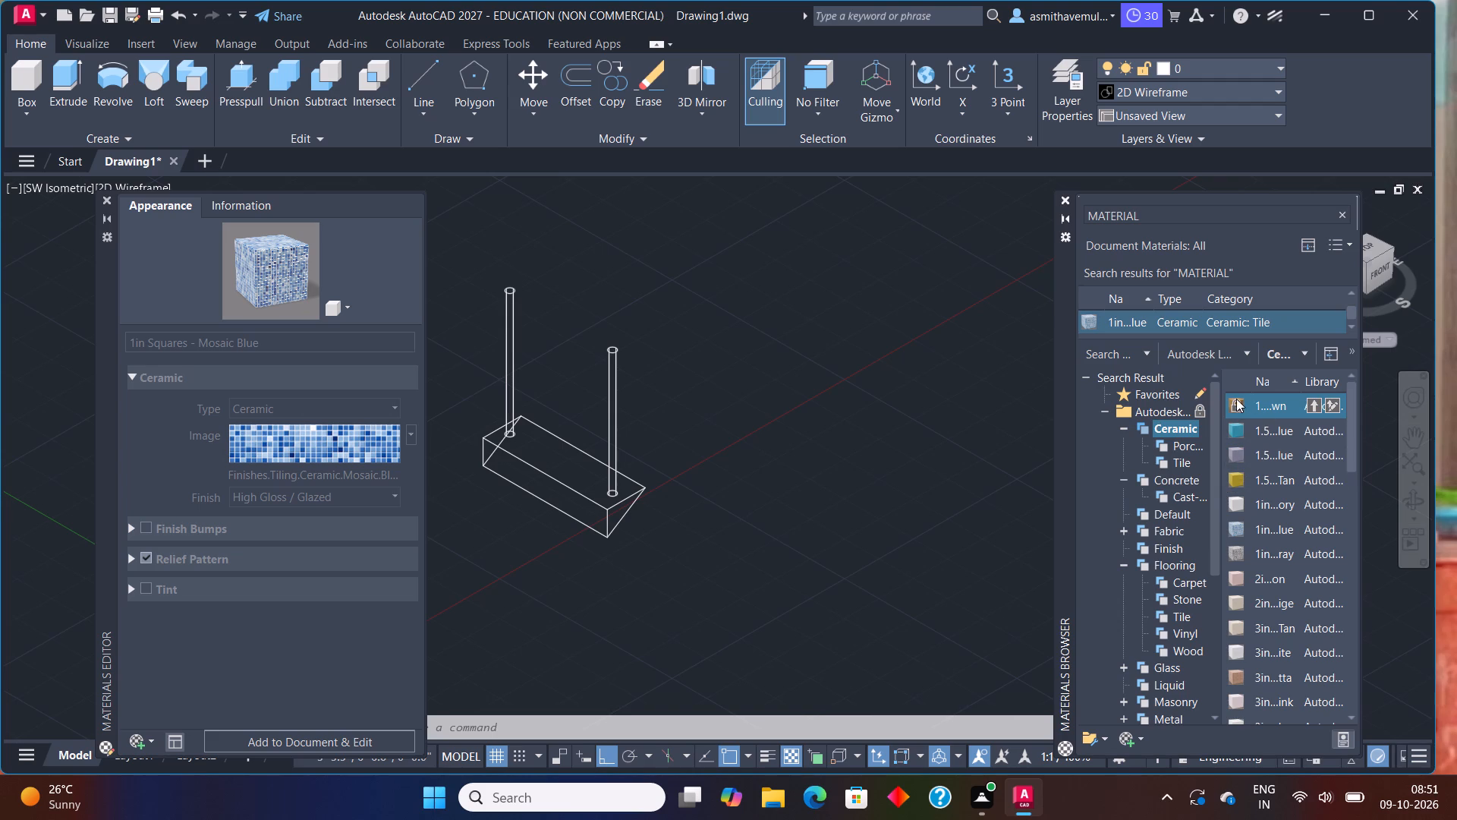
Try to apply the Ceramic category's 1.5in Square - Brown tile to the prism, and close the Materials Editor.
drag(1236, 399, 489, 462)
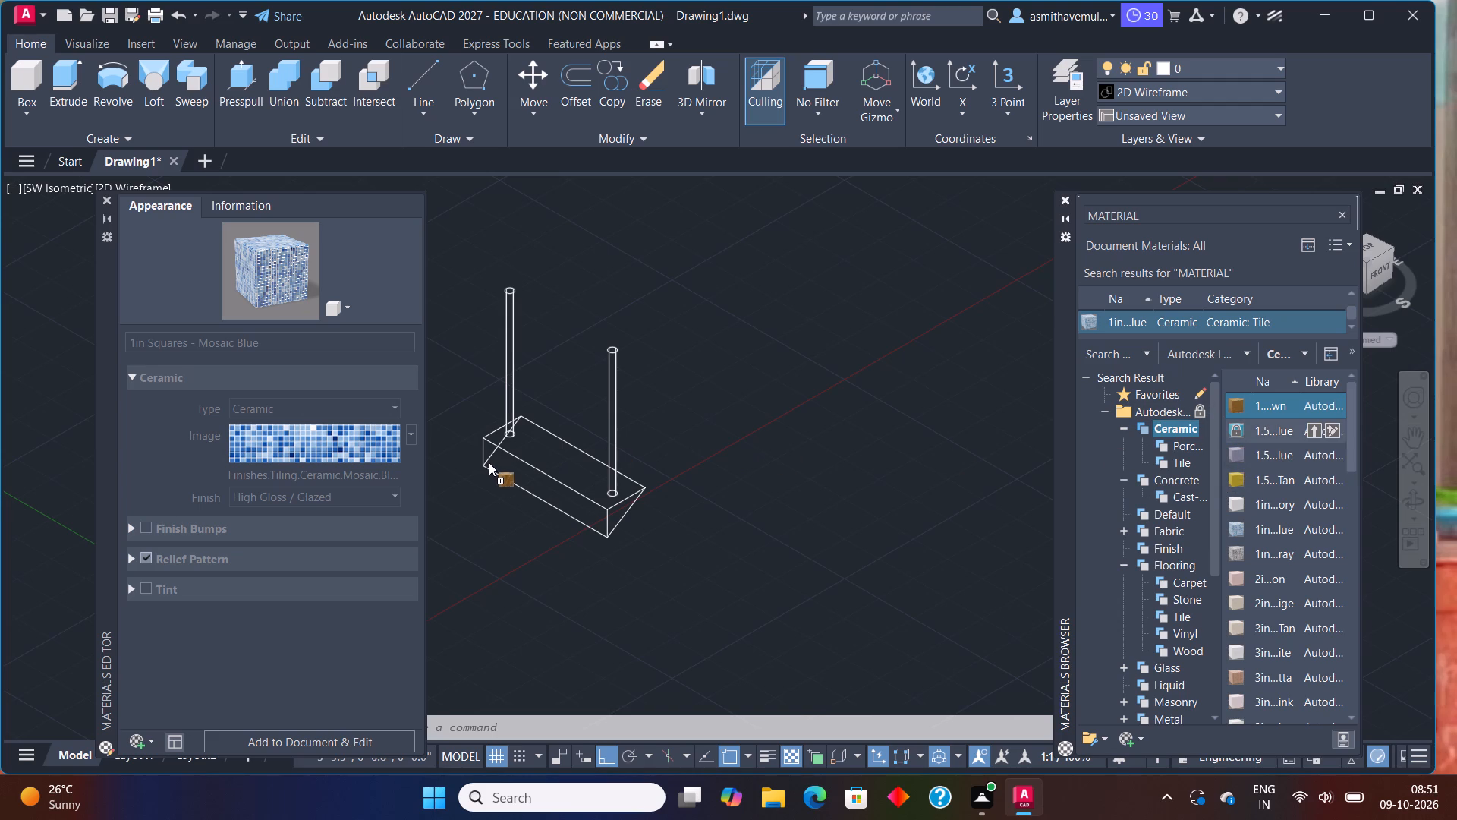
drag(489, 462, 496, 461)
scroll(492, 462, up, 4)
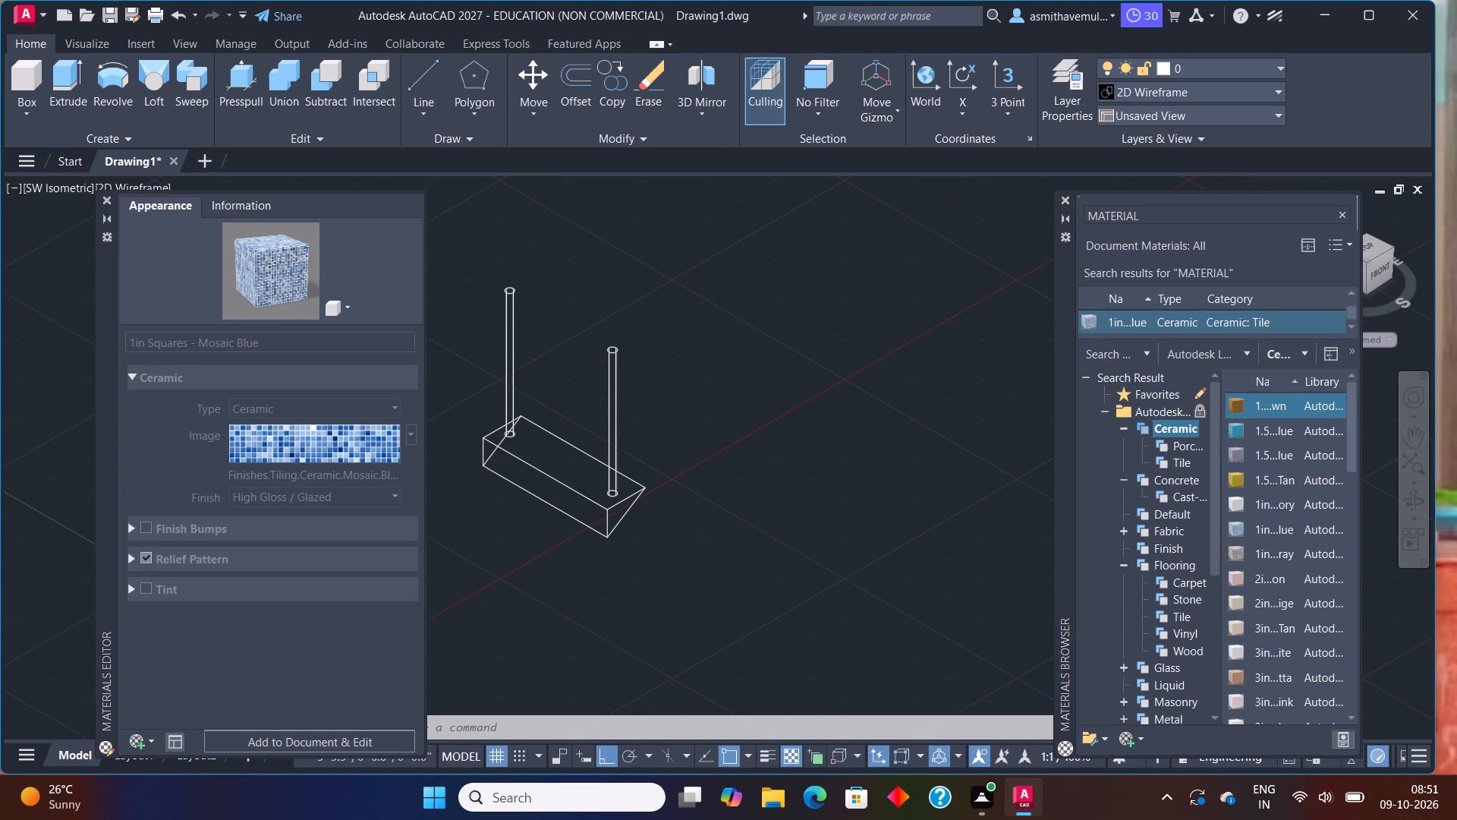
scroll(504, 455, up, 2)
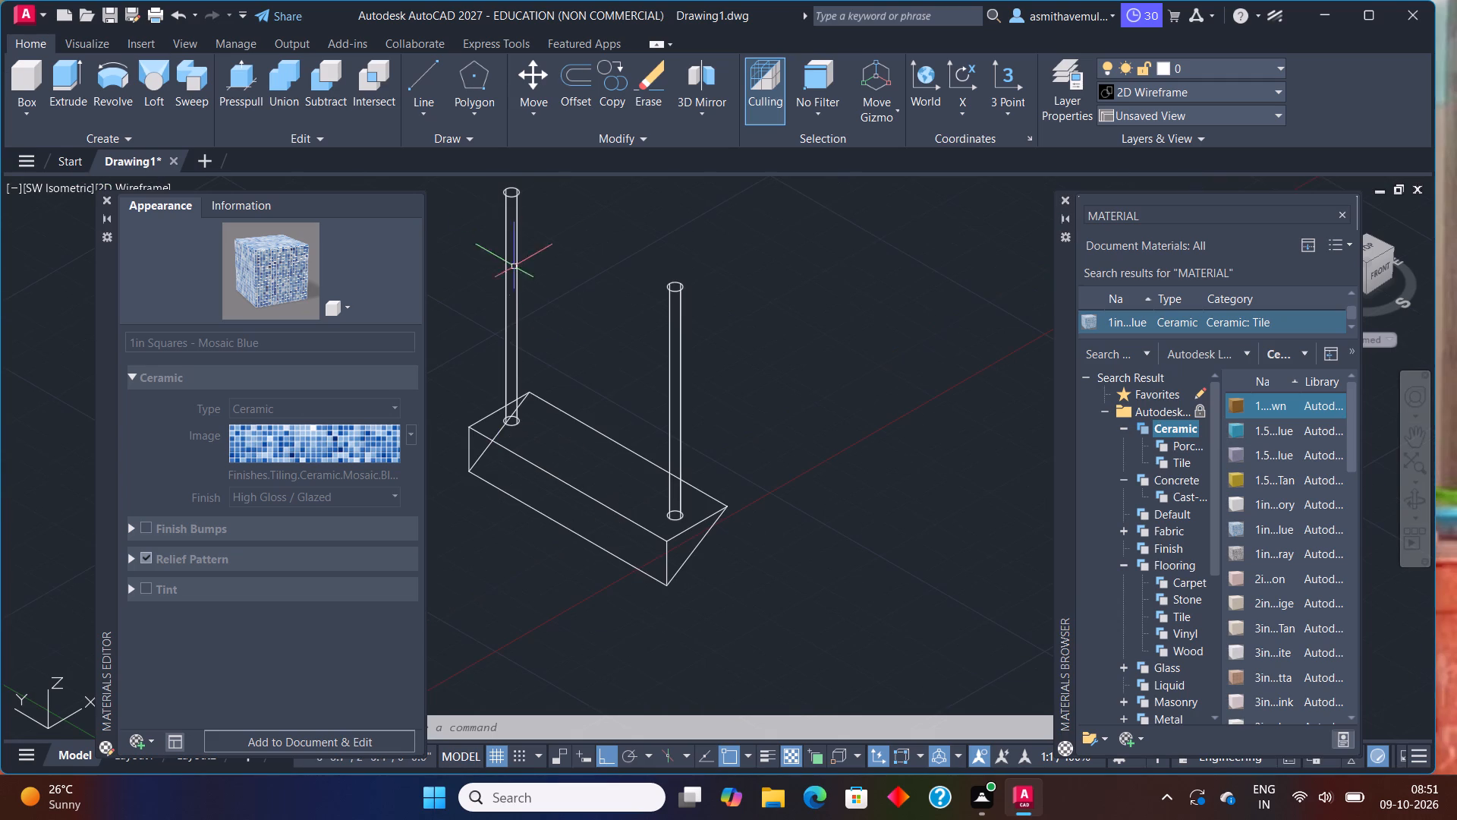
scroll(562, 452, up, 2)
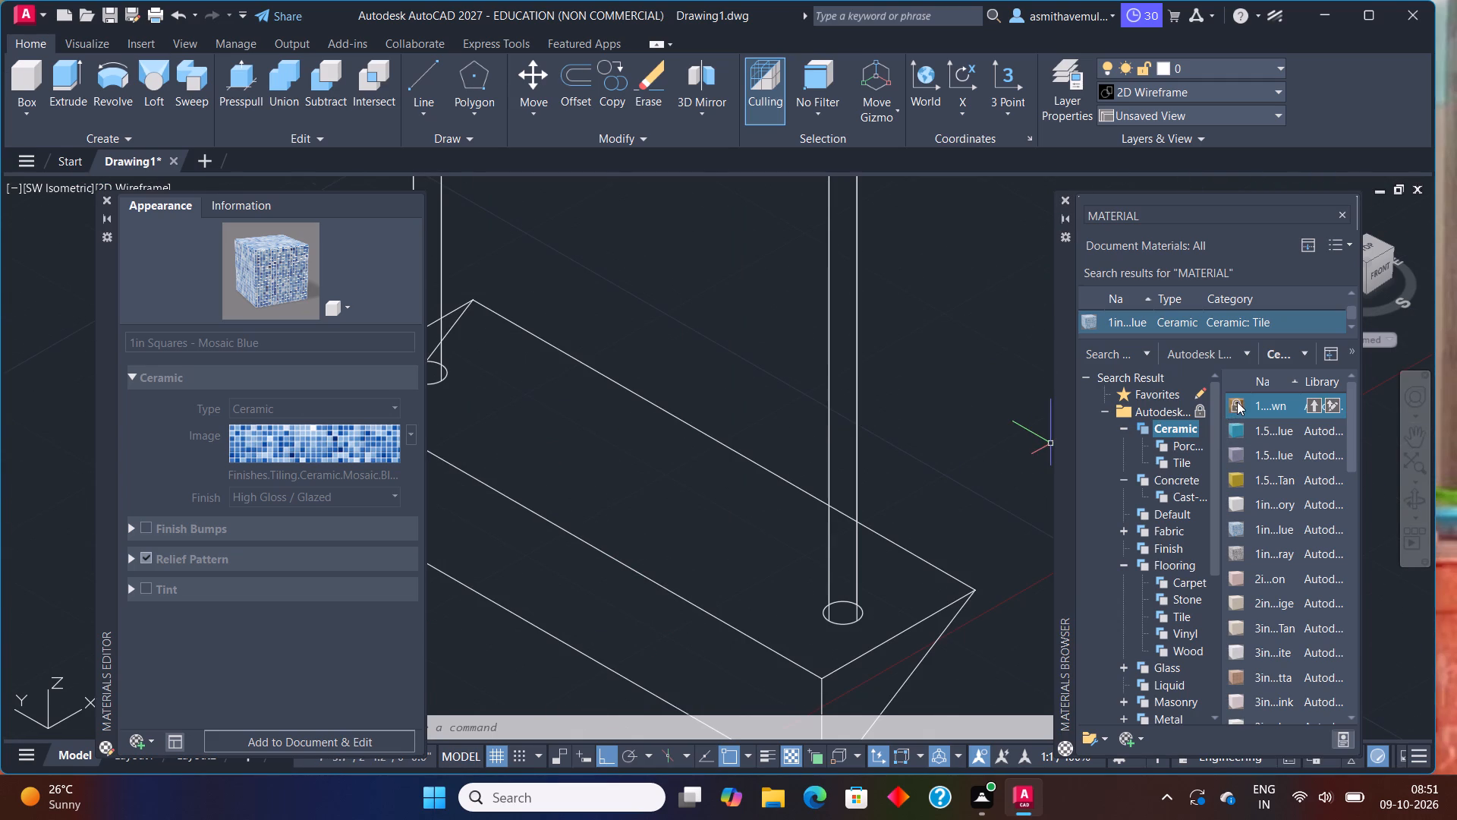
drag(1238, 402, 571, 571)
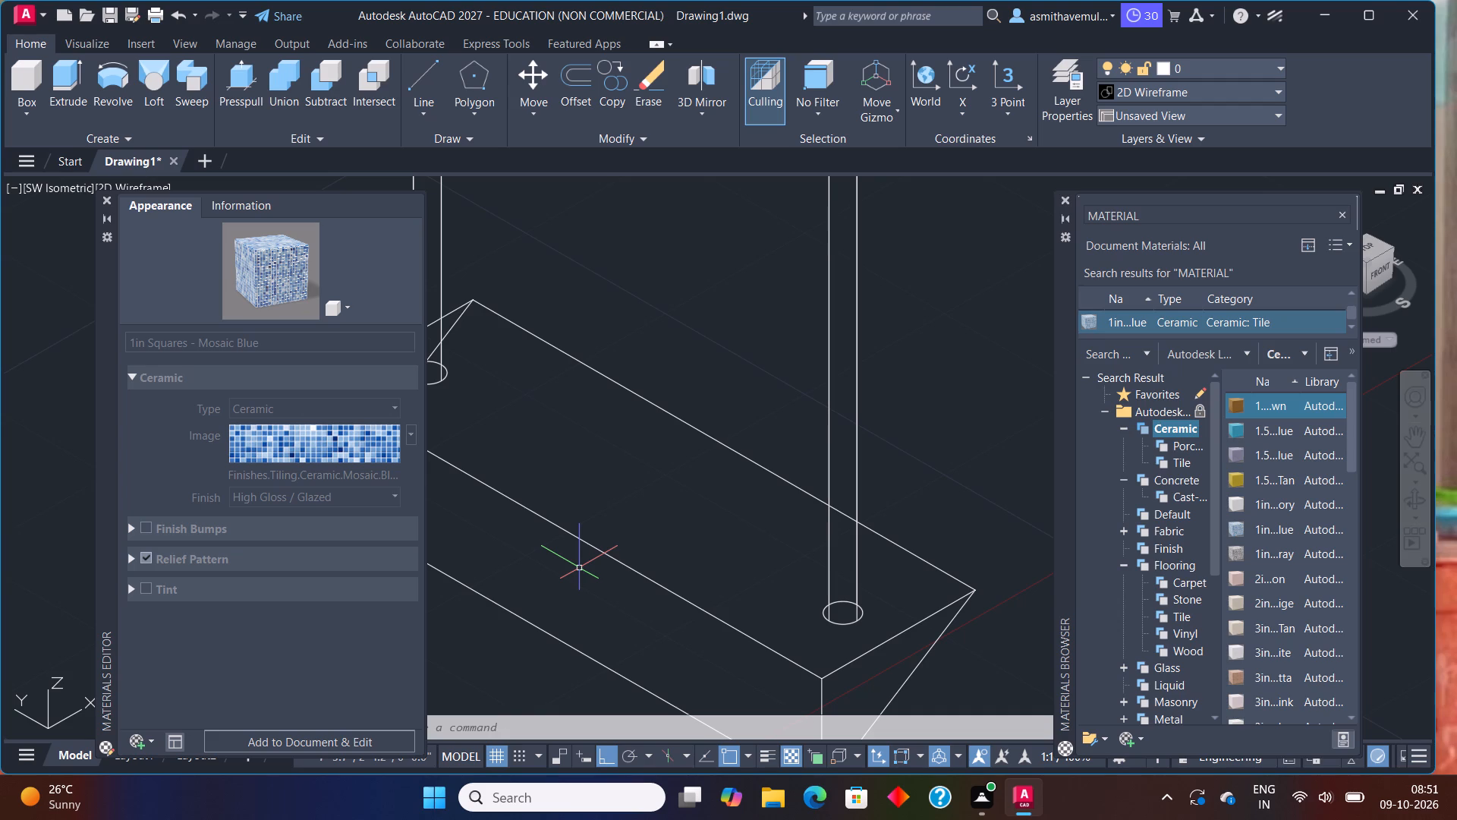
click(108, 196)
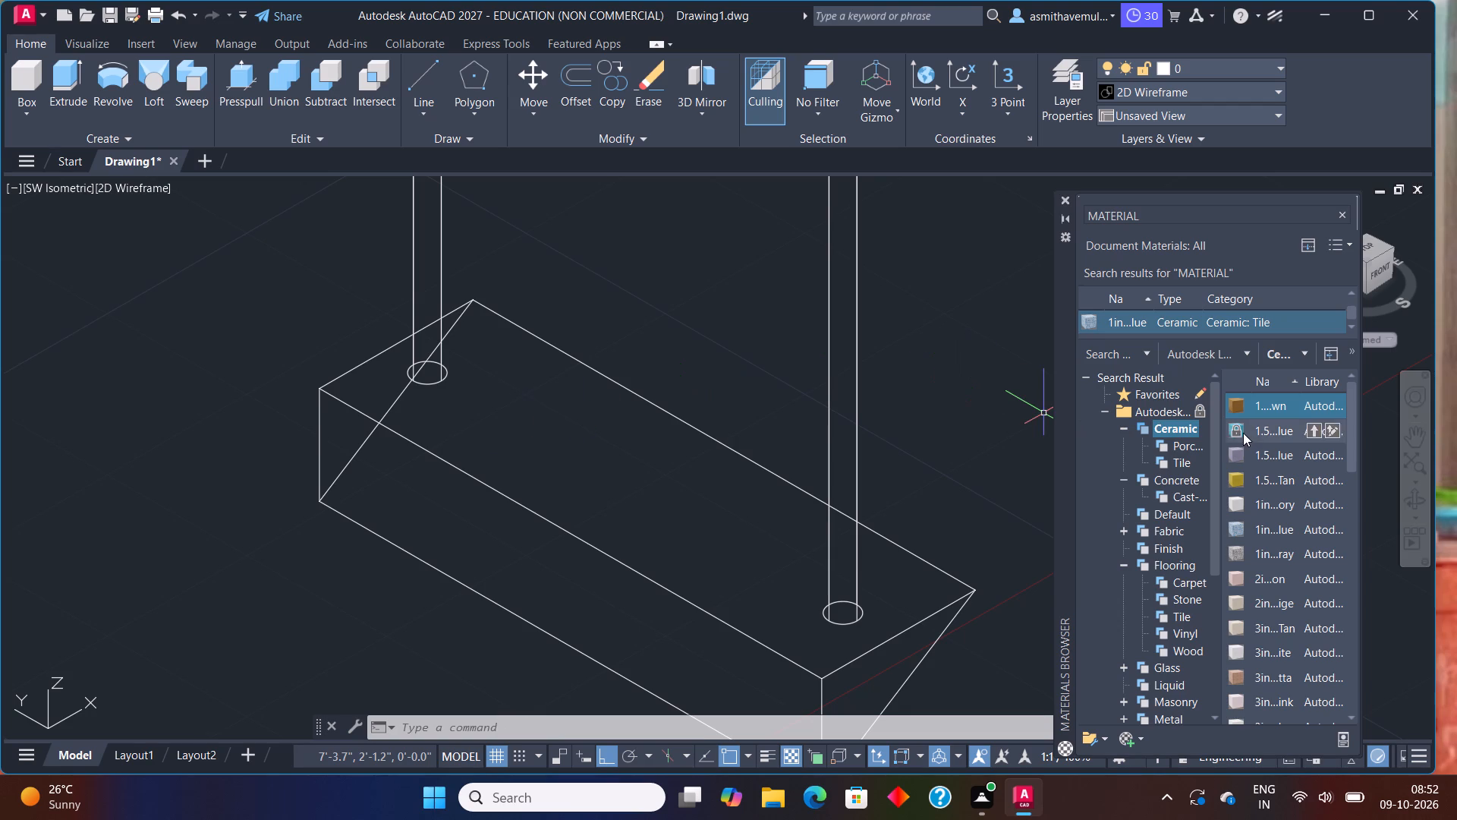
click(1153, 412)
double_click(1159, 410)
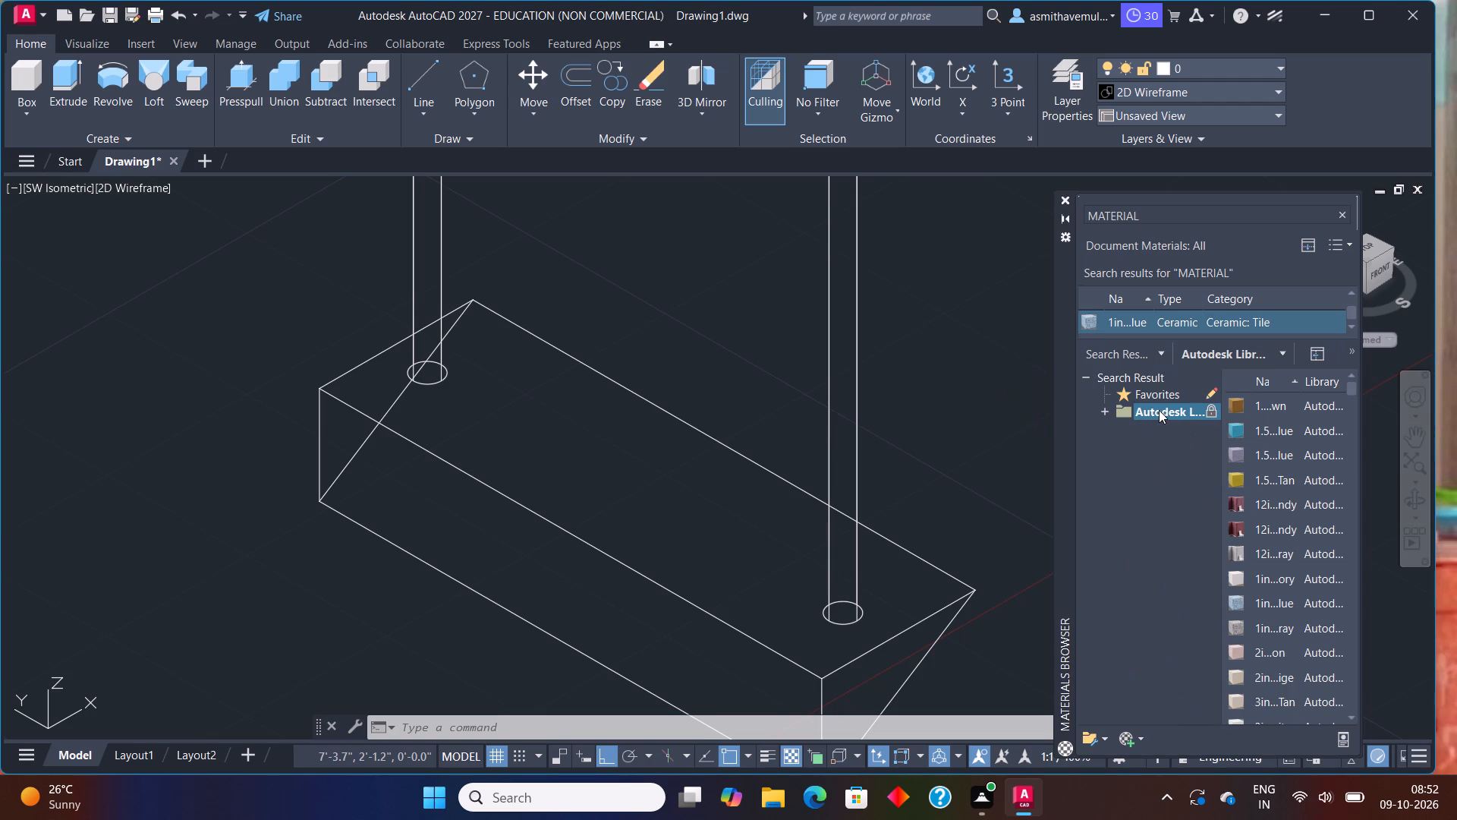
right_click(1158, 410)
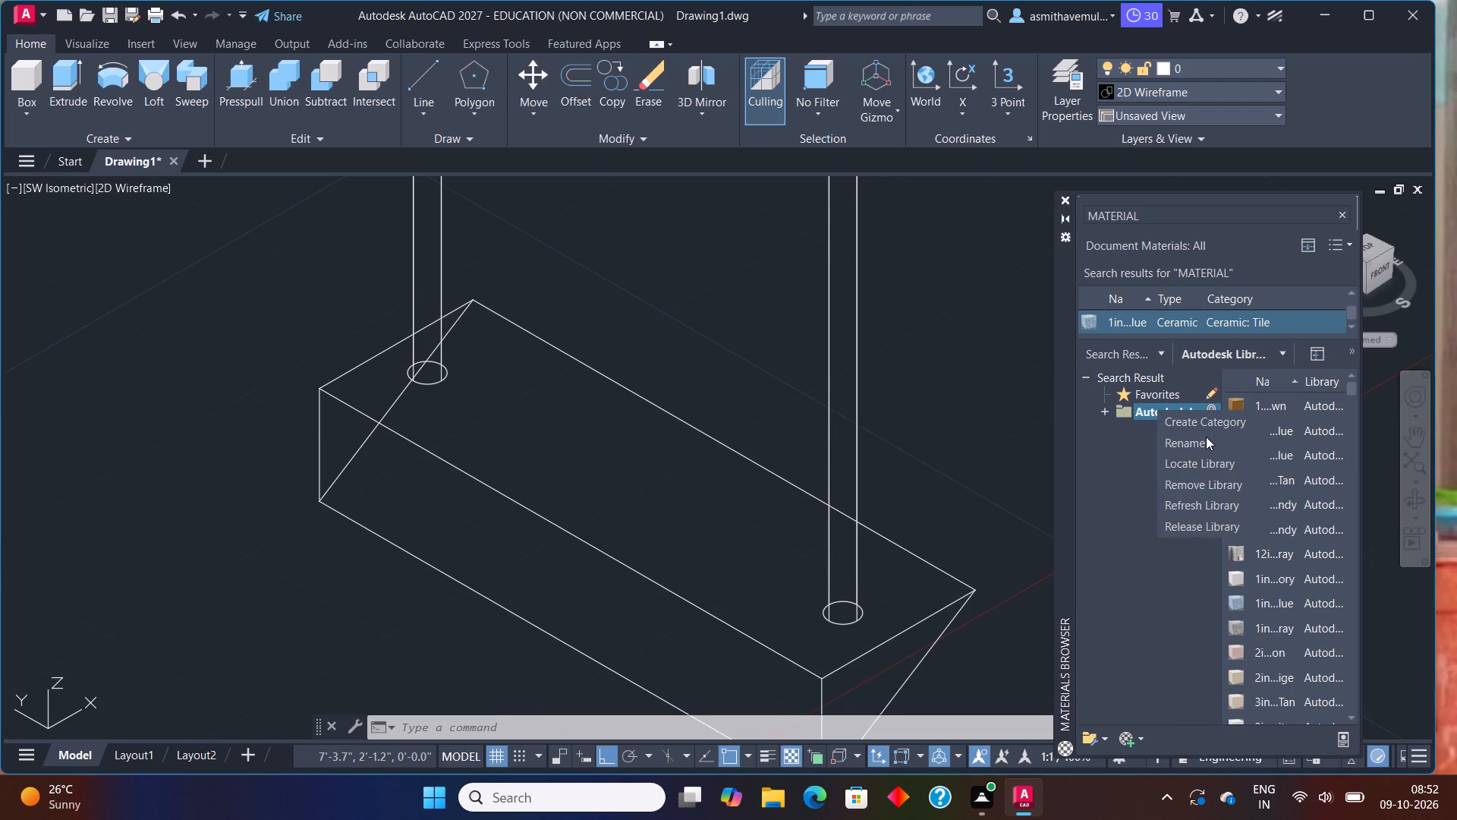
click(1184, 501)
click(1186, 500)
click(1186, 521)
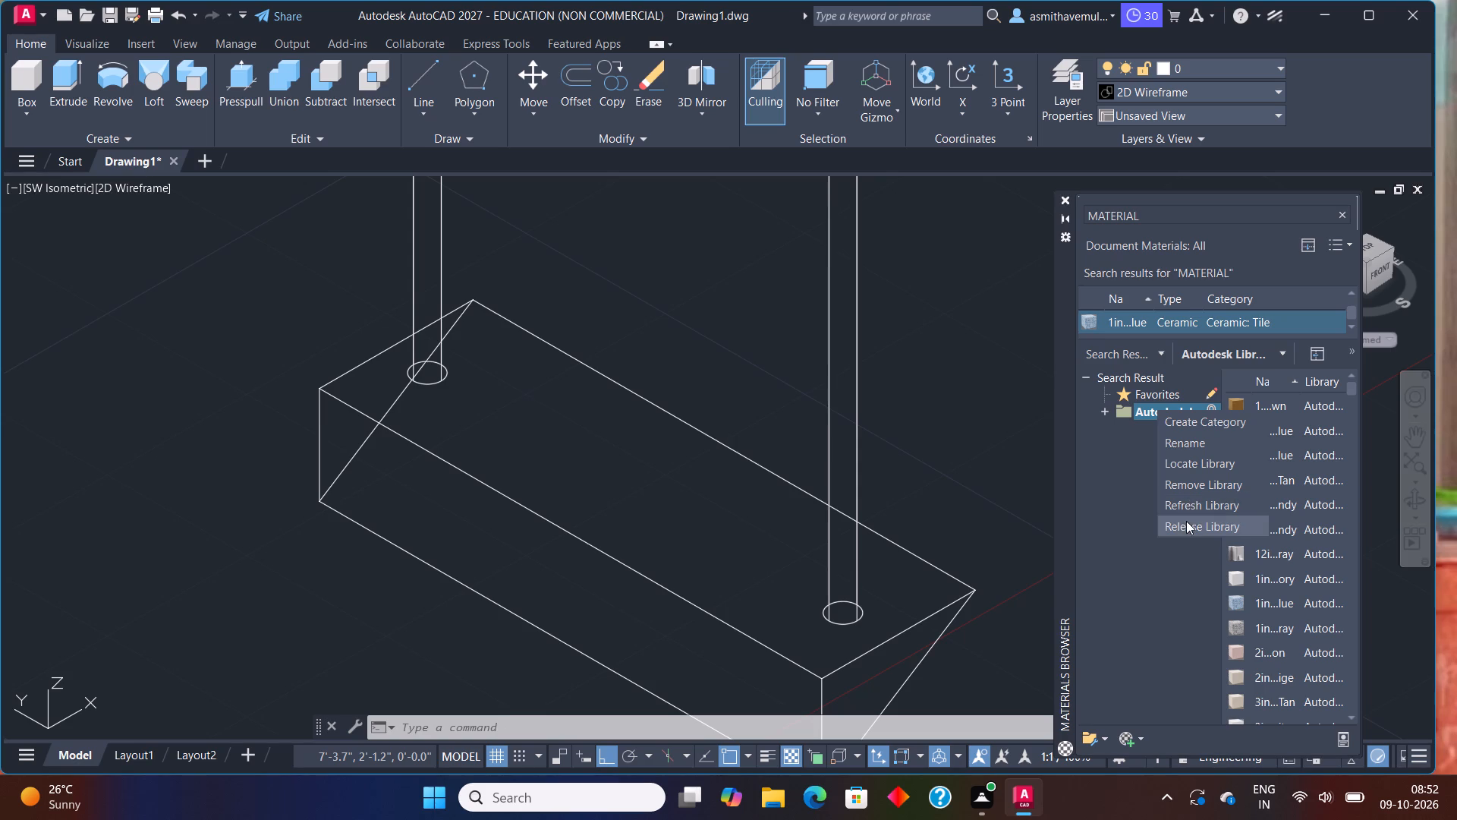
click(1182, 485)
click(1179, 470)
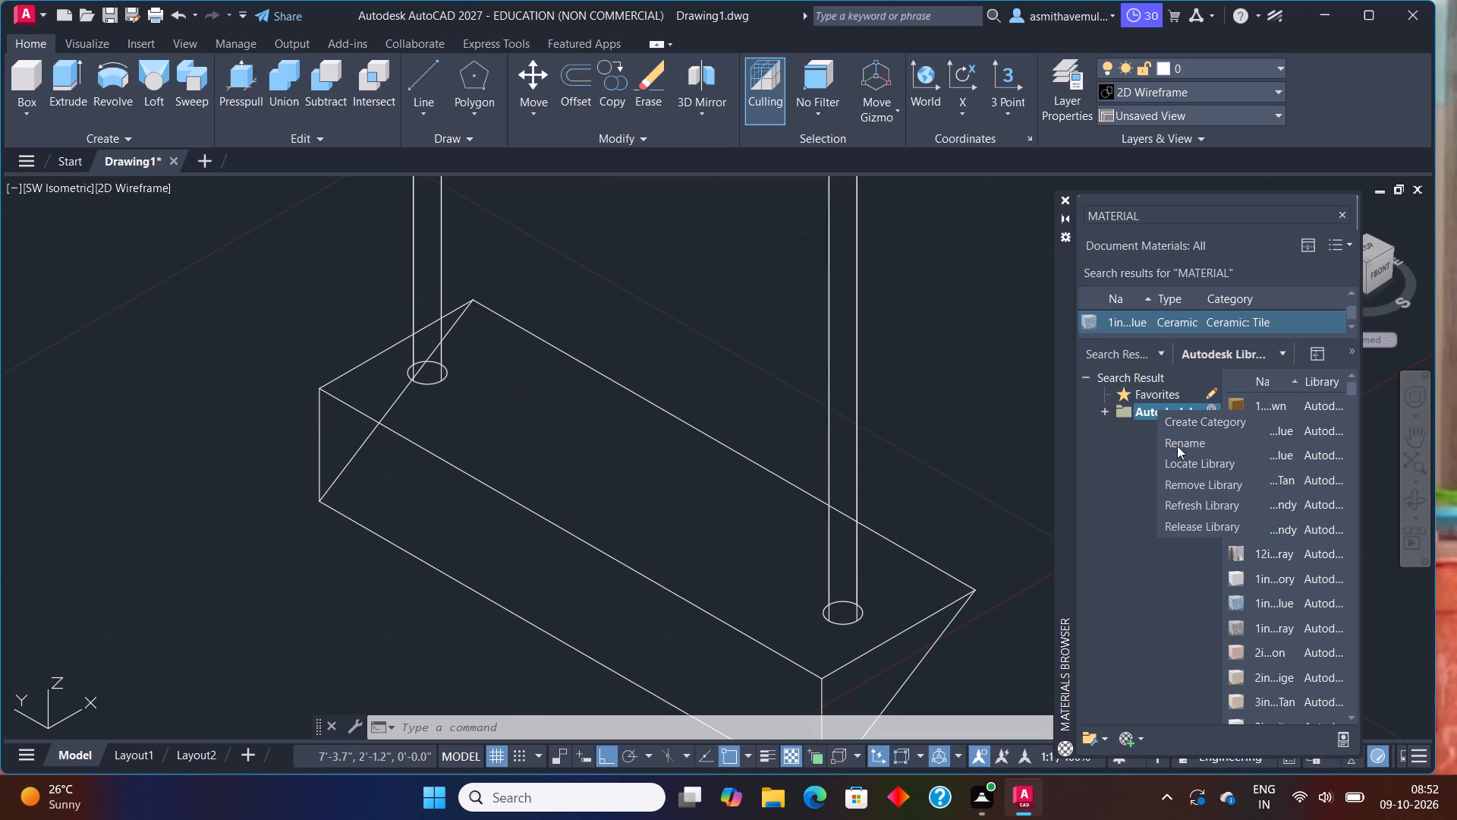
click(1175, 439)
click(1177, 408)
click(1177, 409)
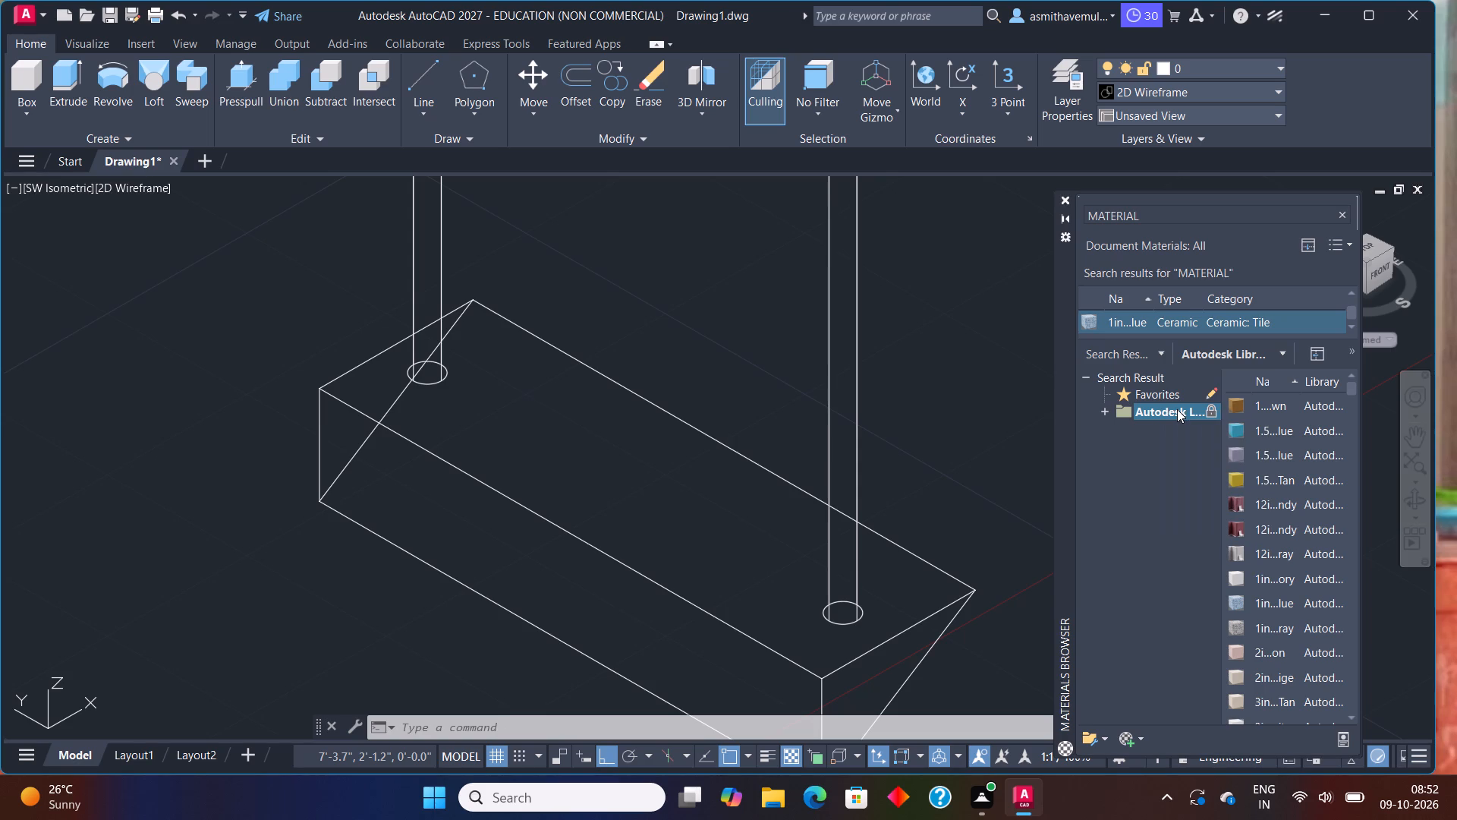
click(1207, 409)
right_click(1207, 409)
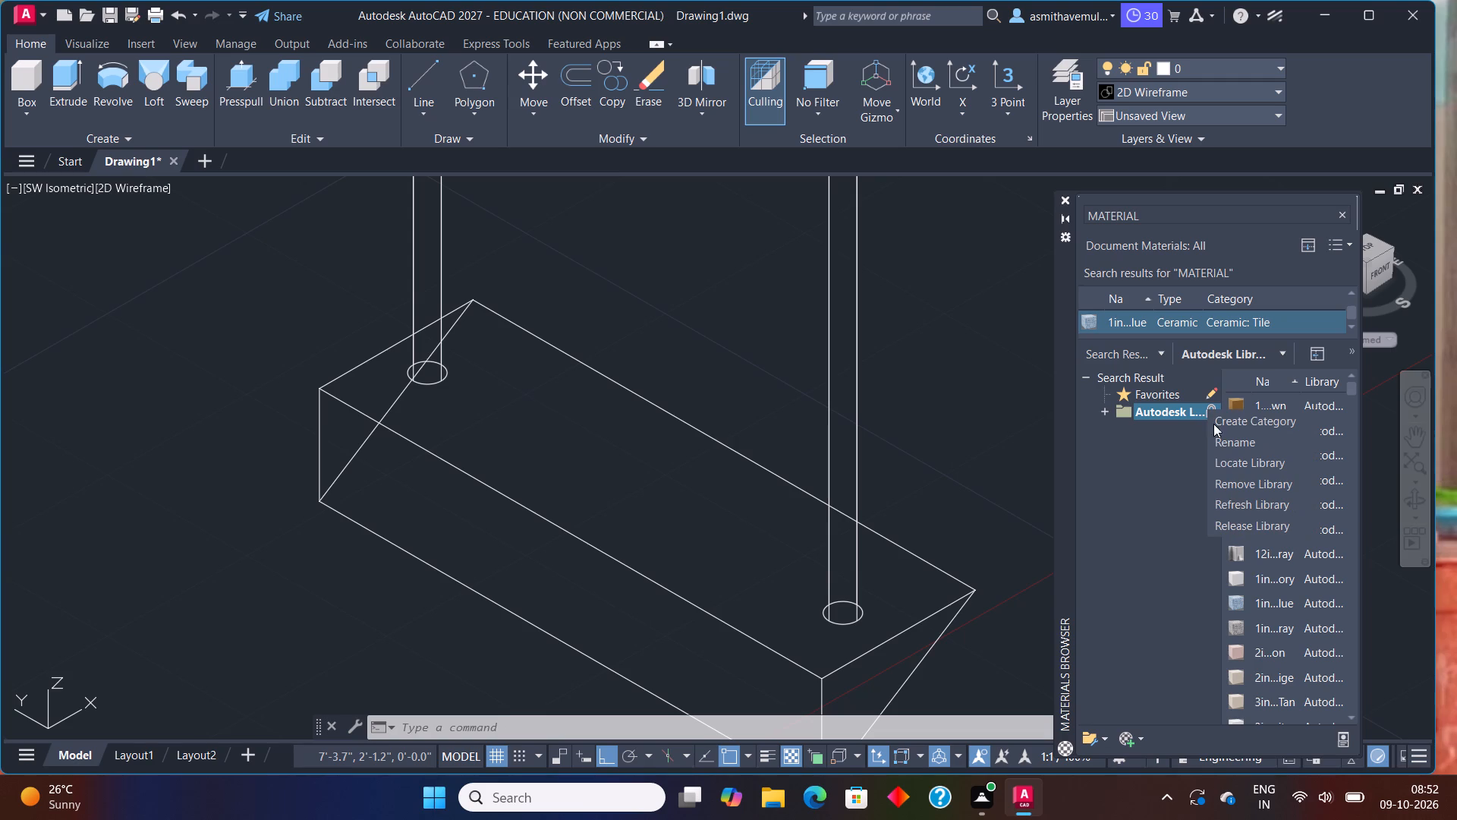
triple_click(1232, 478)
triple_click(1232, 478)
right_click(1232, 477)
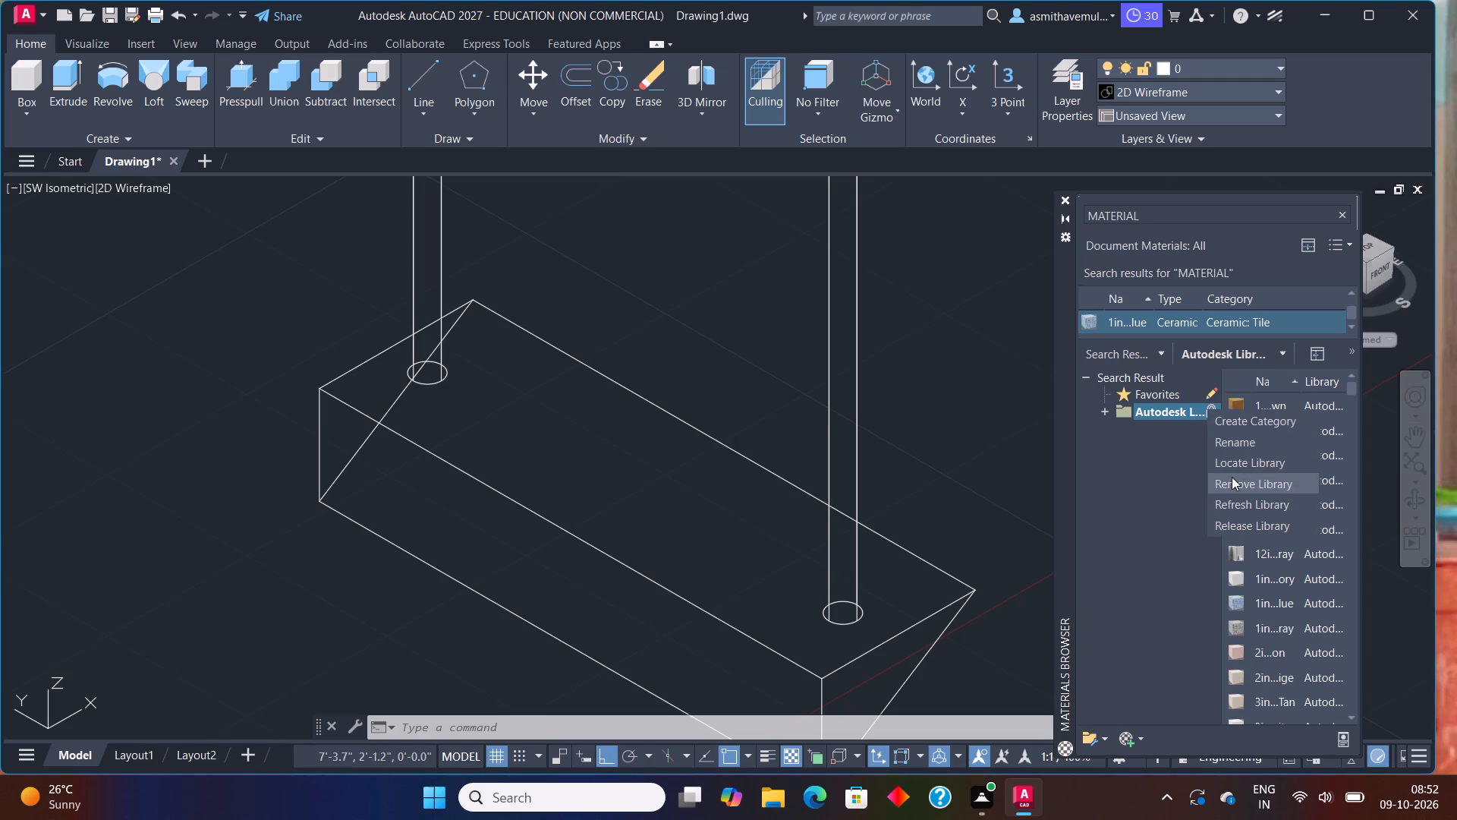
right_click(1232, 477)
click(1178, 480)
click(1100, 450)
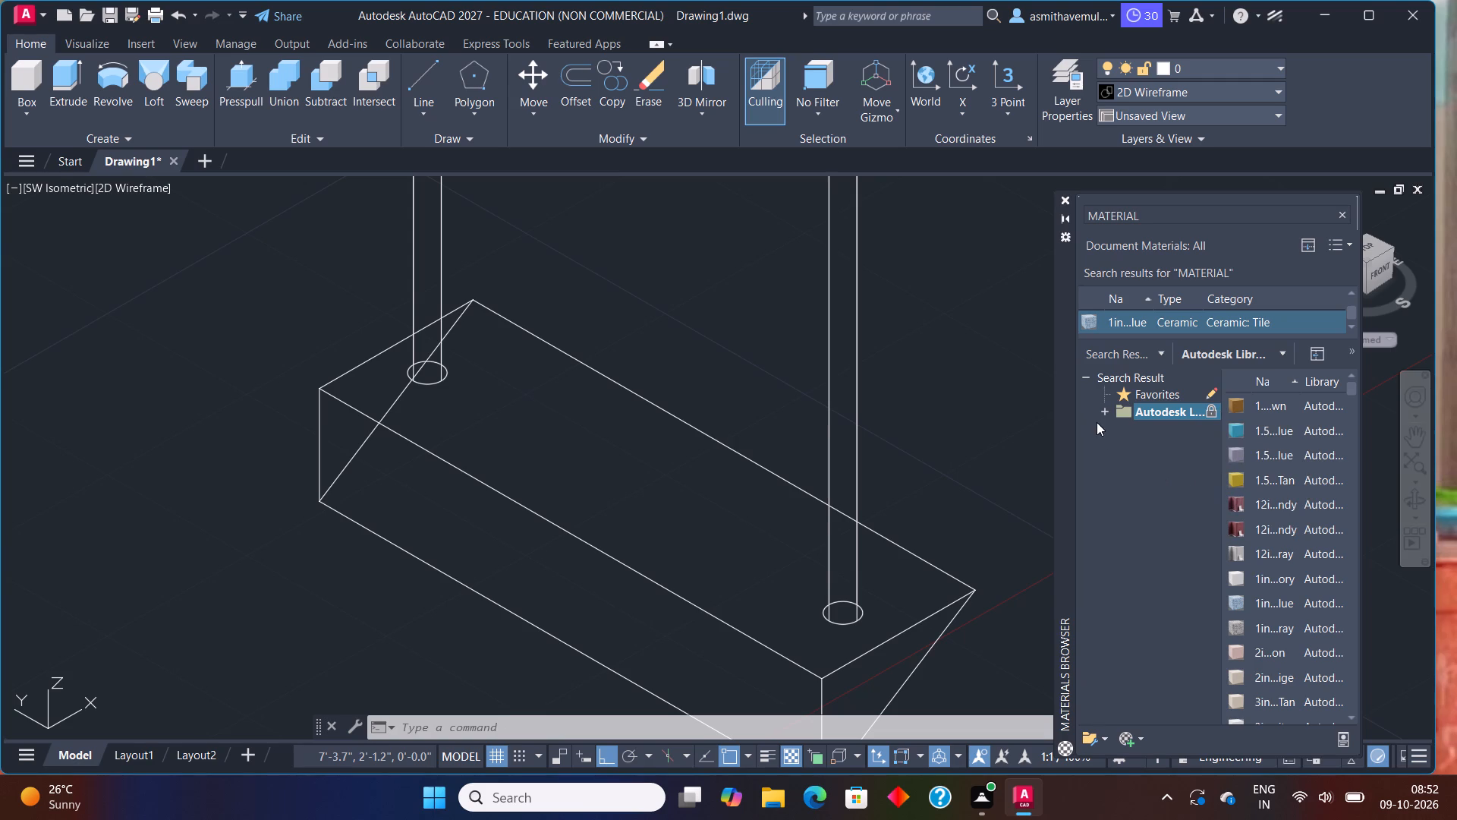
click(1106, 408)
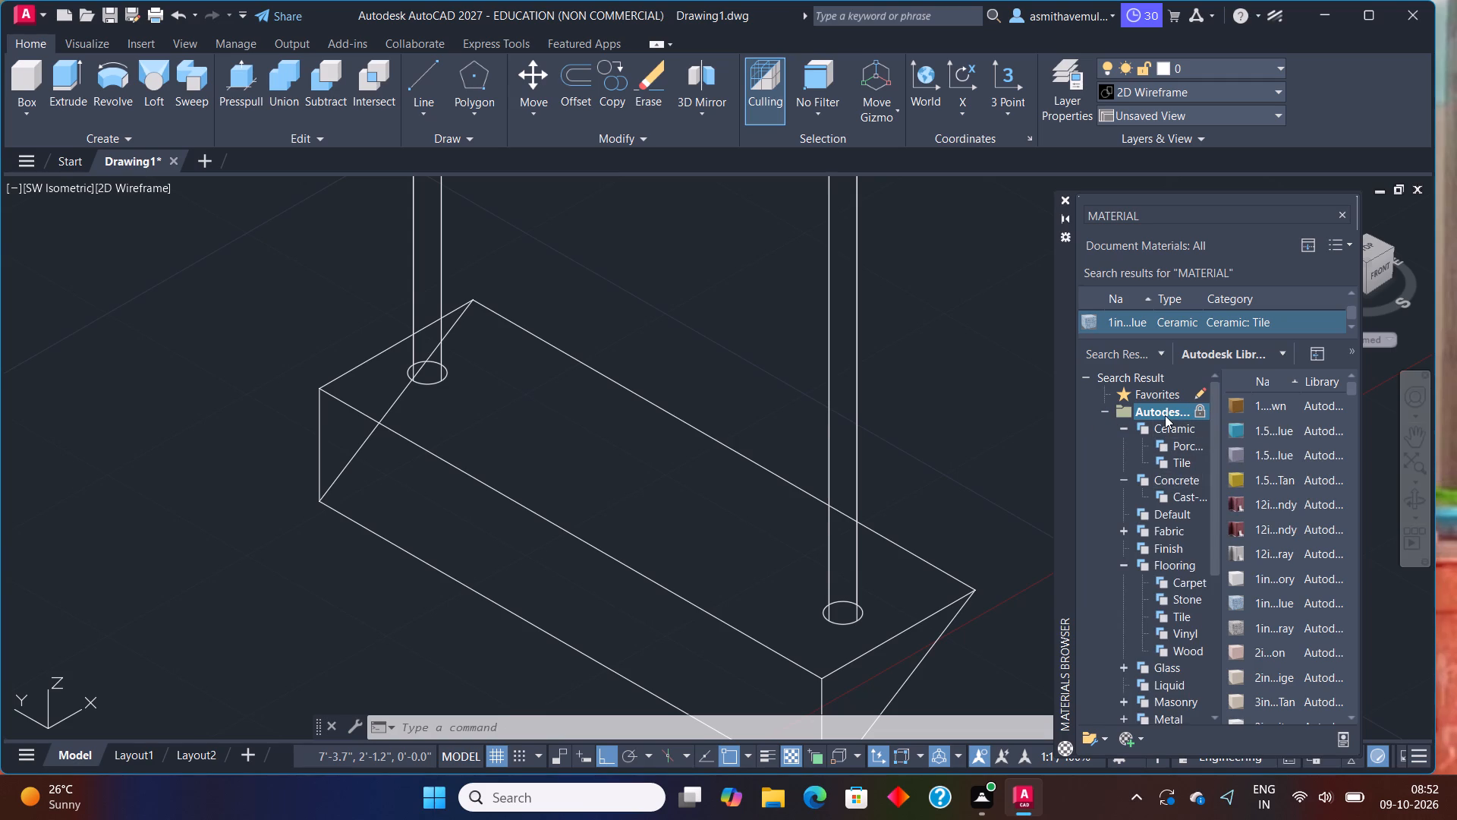
Try to apply the 1.5in Square - Brown tile from Favorites to the prism, including with the prism selected.
click(1177, 400)
click(1192, 389)
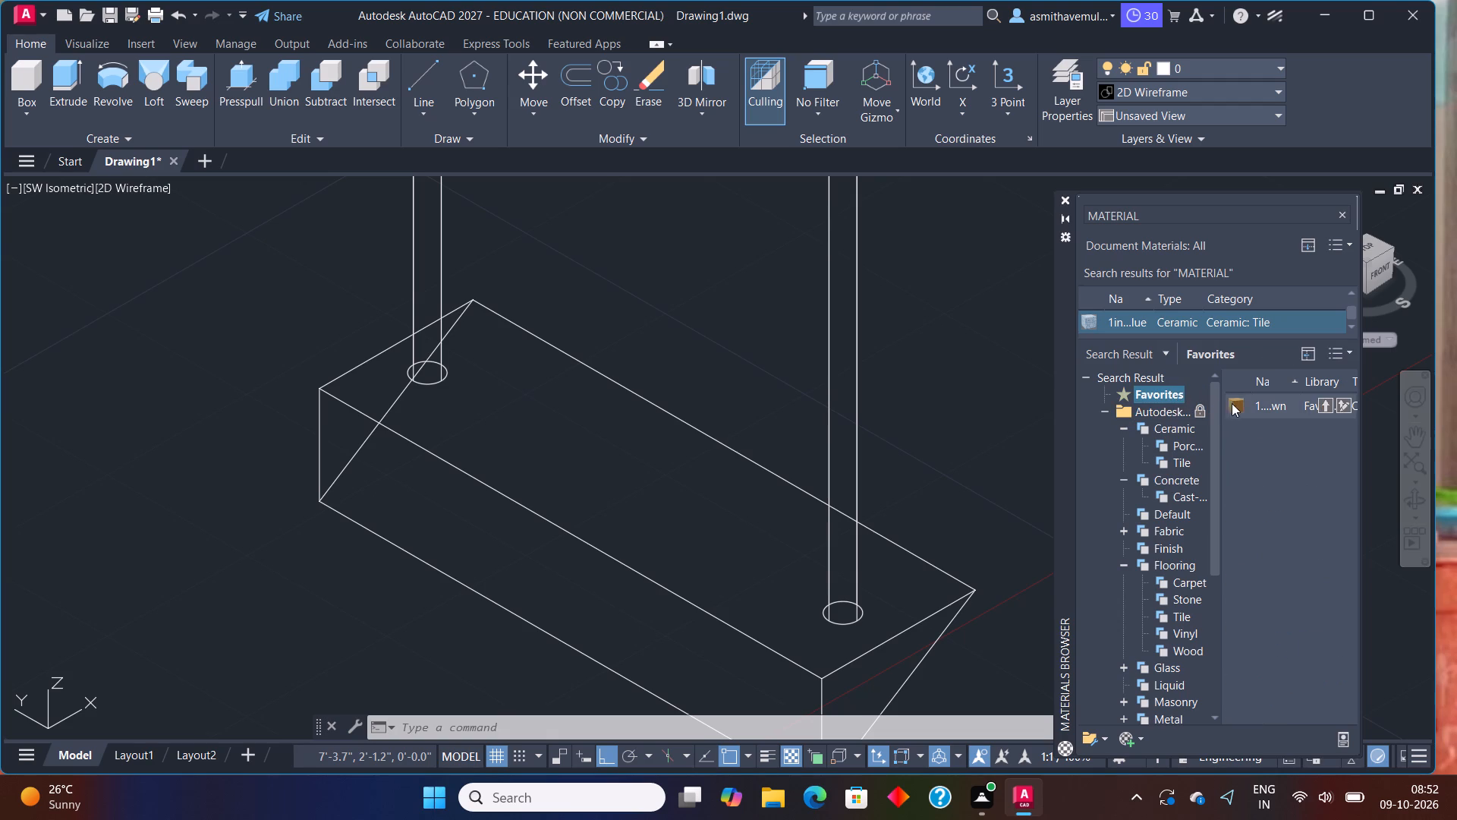
drag(1234, 403, 733, 569)
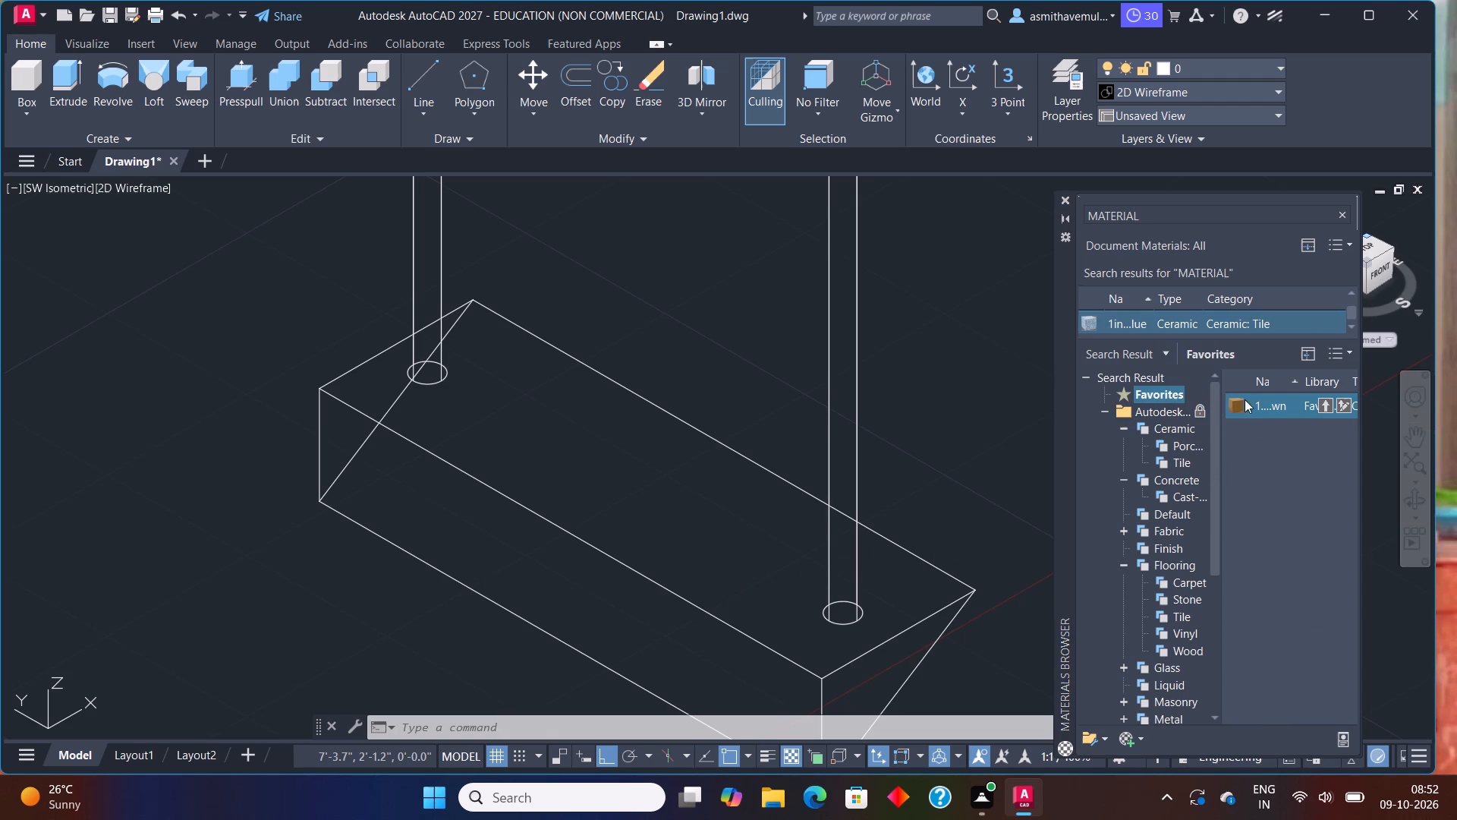
drag(1238, 399, 716, 580)
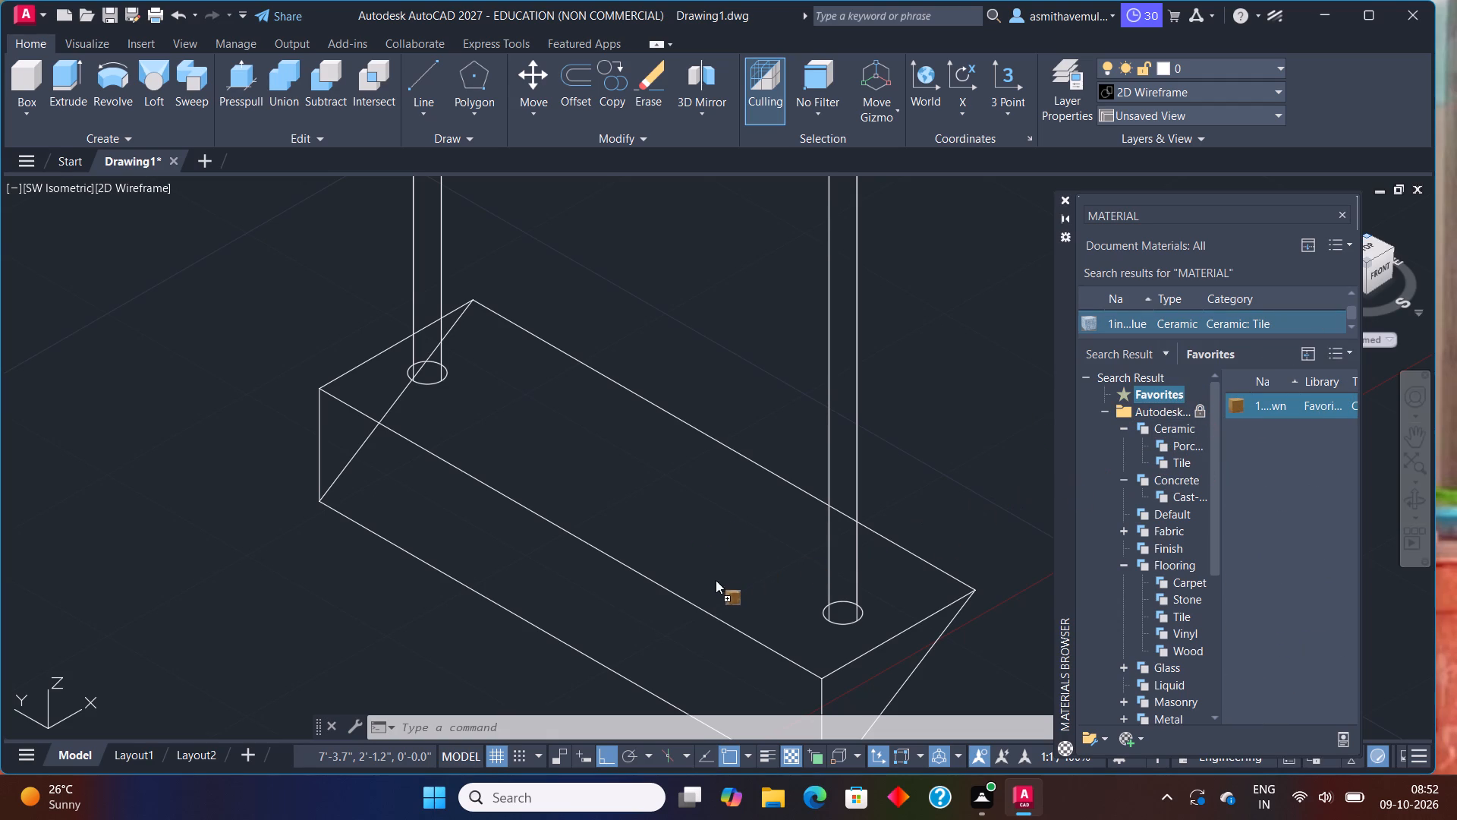
drag(716, 580, 665, 620)
click(676, 527)
click(699, 513)
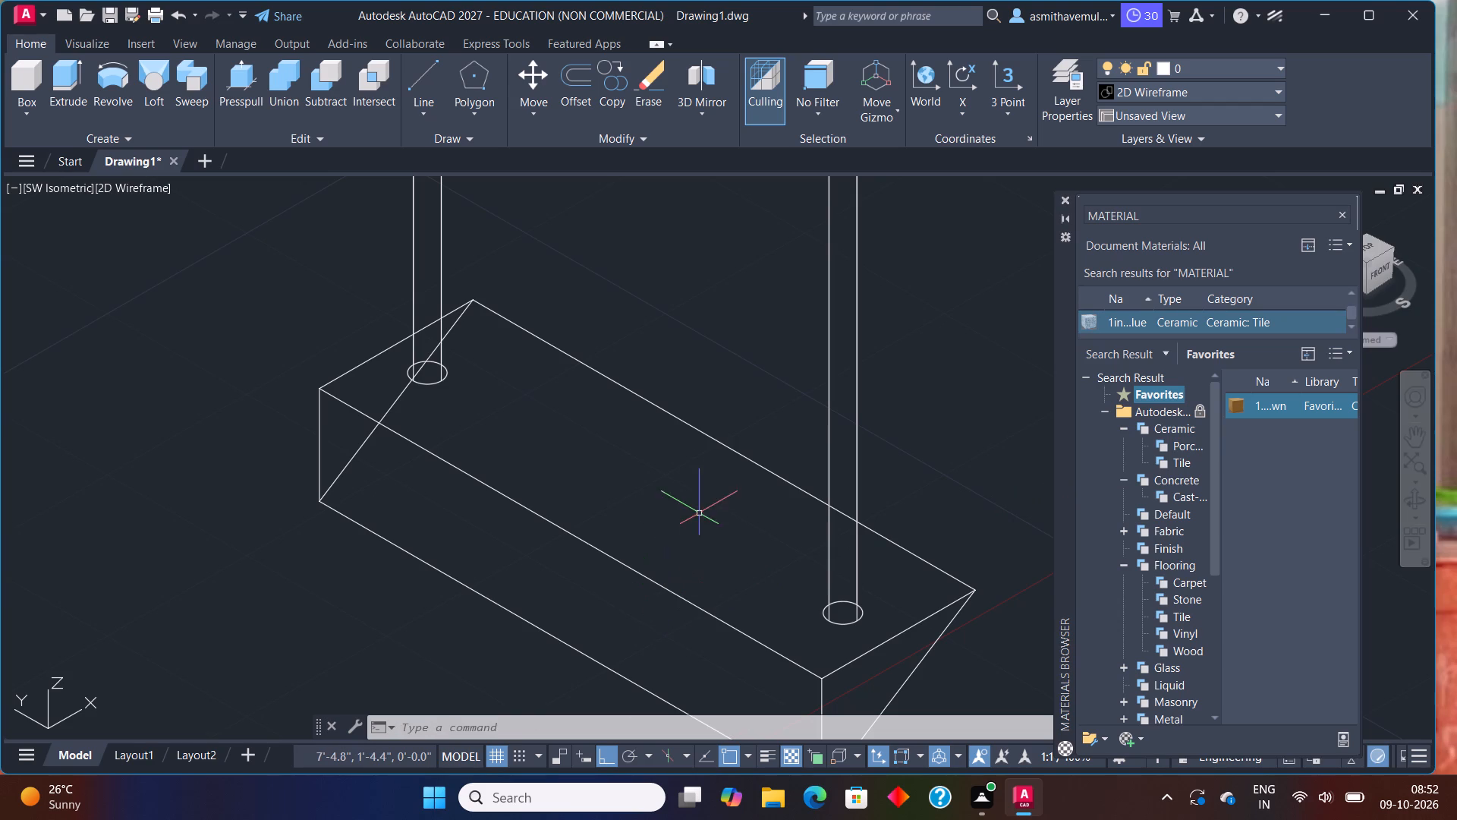
drag(774, 370, 510, 663)
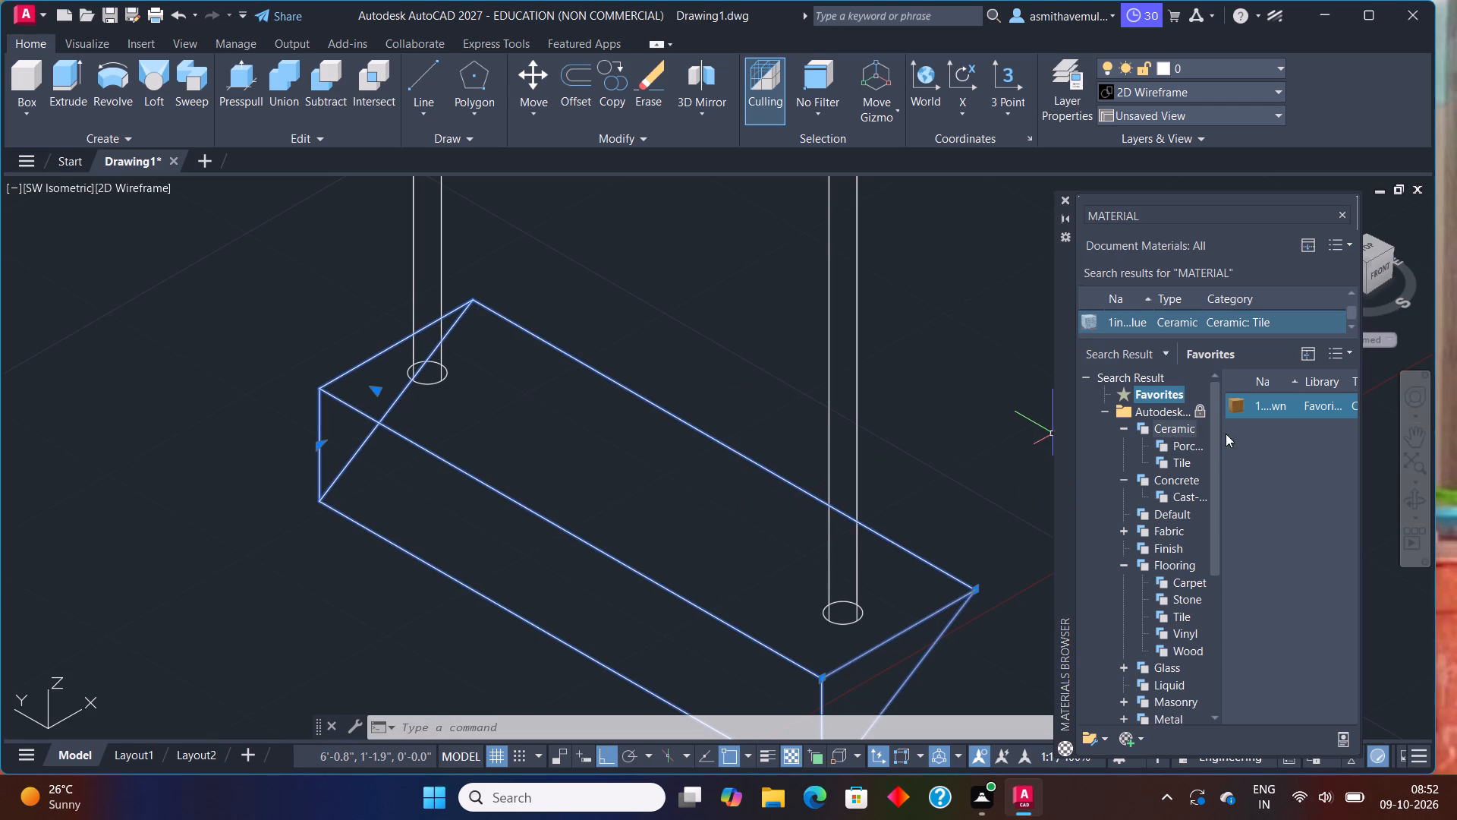
drag(1243, 407, 682, 603)
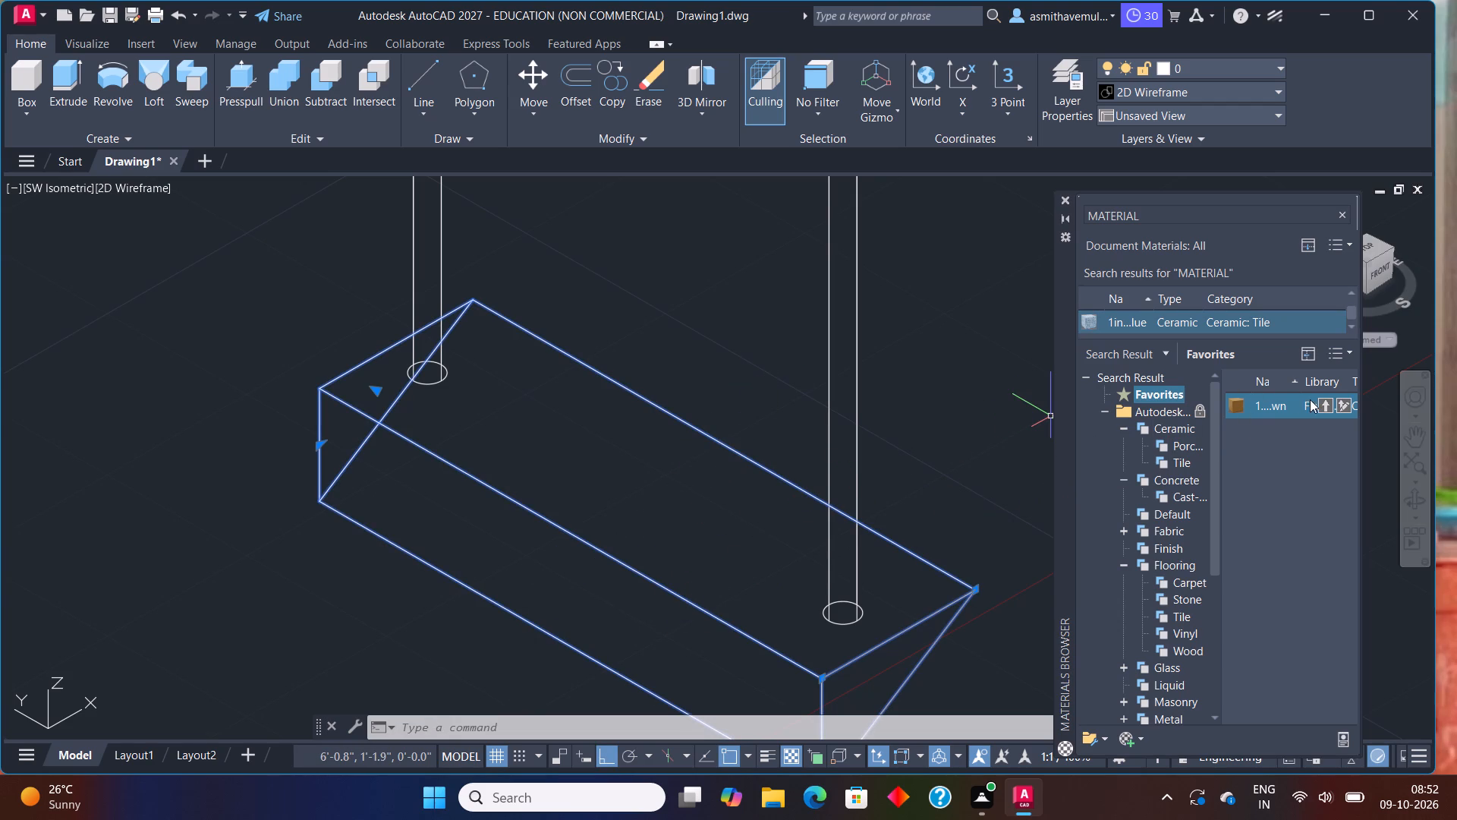
Add several copies of the Favorites' 1.5in Square - Brown tile to the document materials, opening it in the Materials Editor.
double_click(1322, 399)
click(1324, 401)
triple_click(1325, 402)
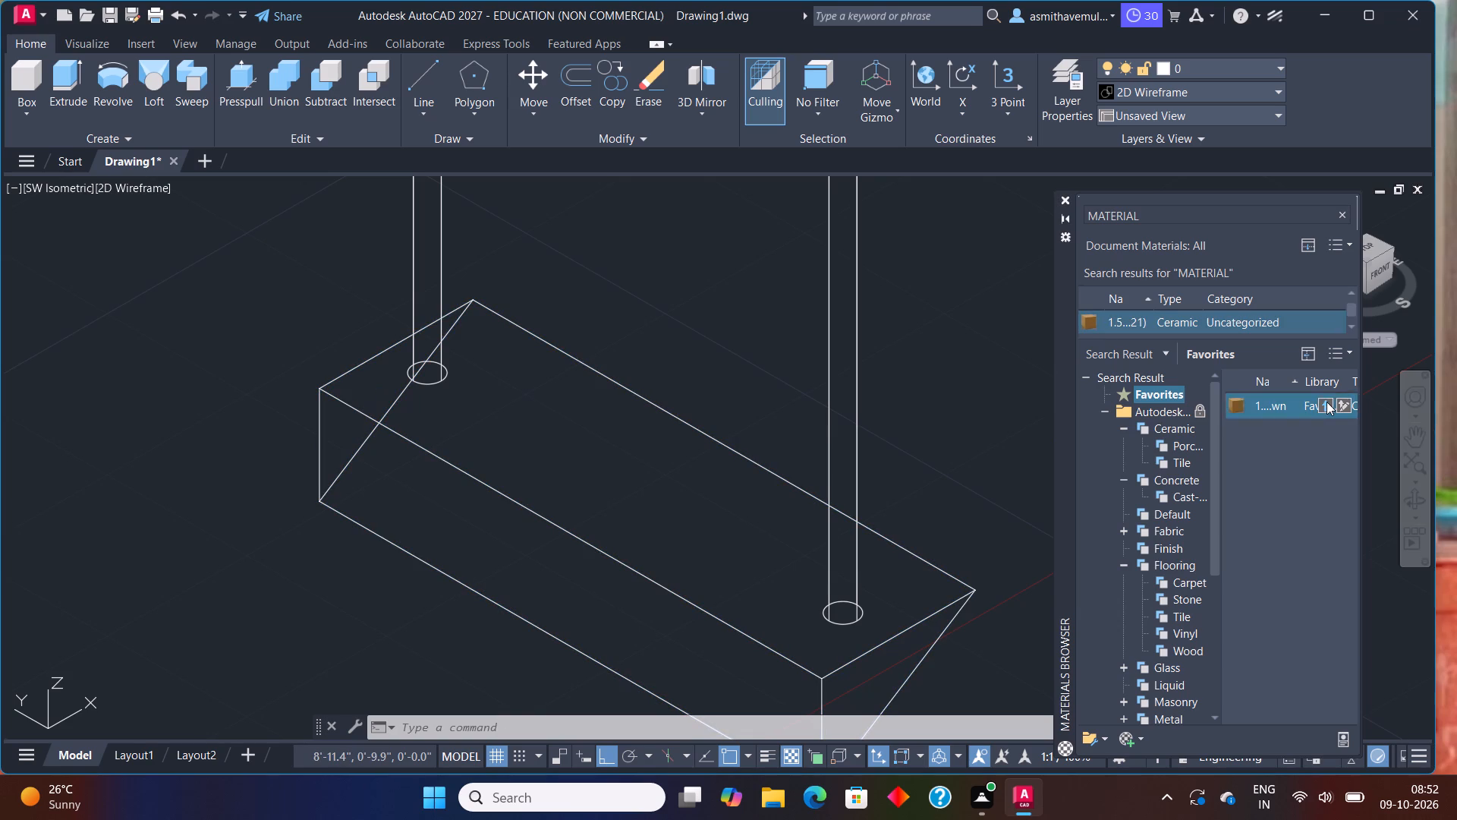
click(1326, 402)
click(1329, 405)
triple_click(1336, 403)
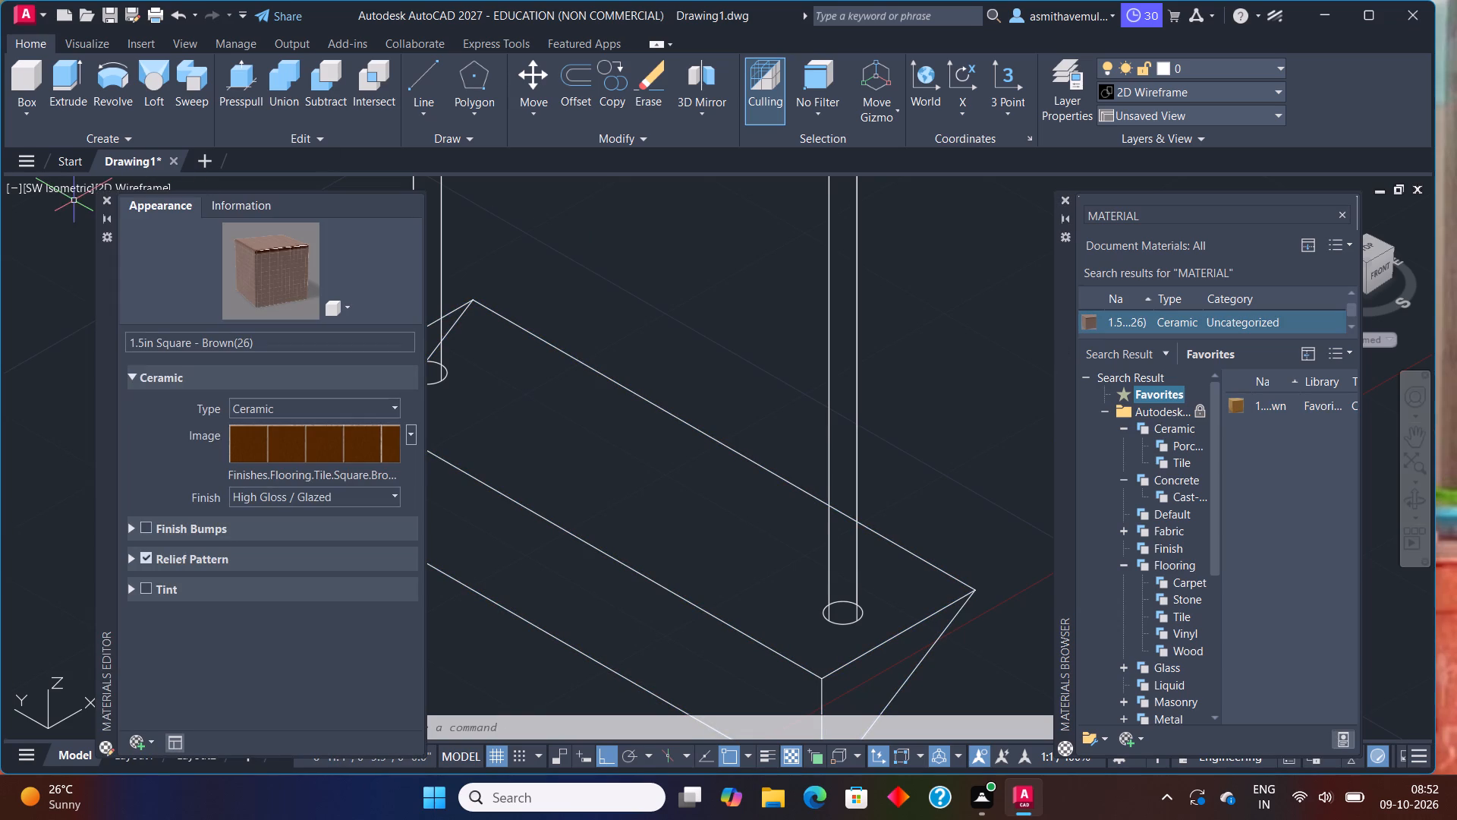
Close the Materials Editor and the Materials Browser.
click(105, 200)
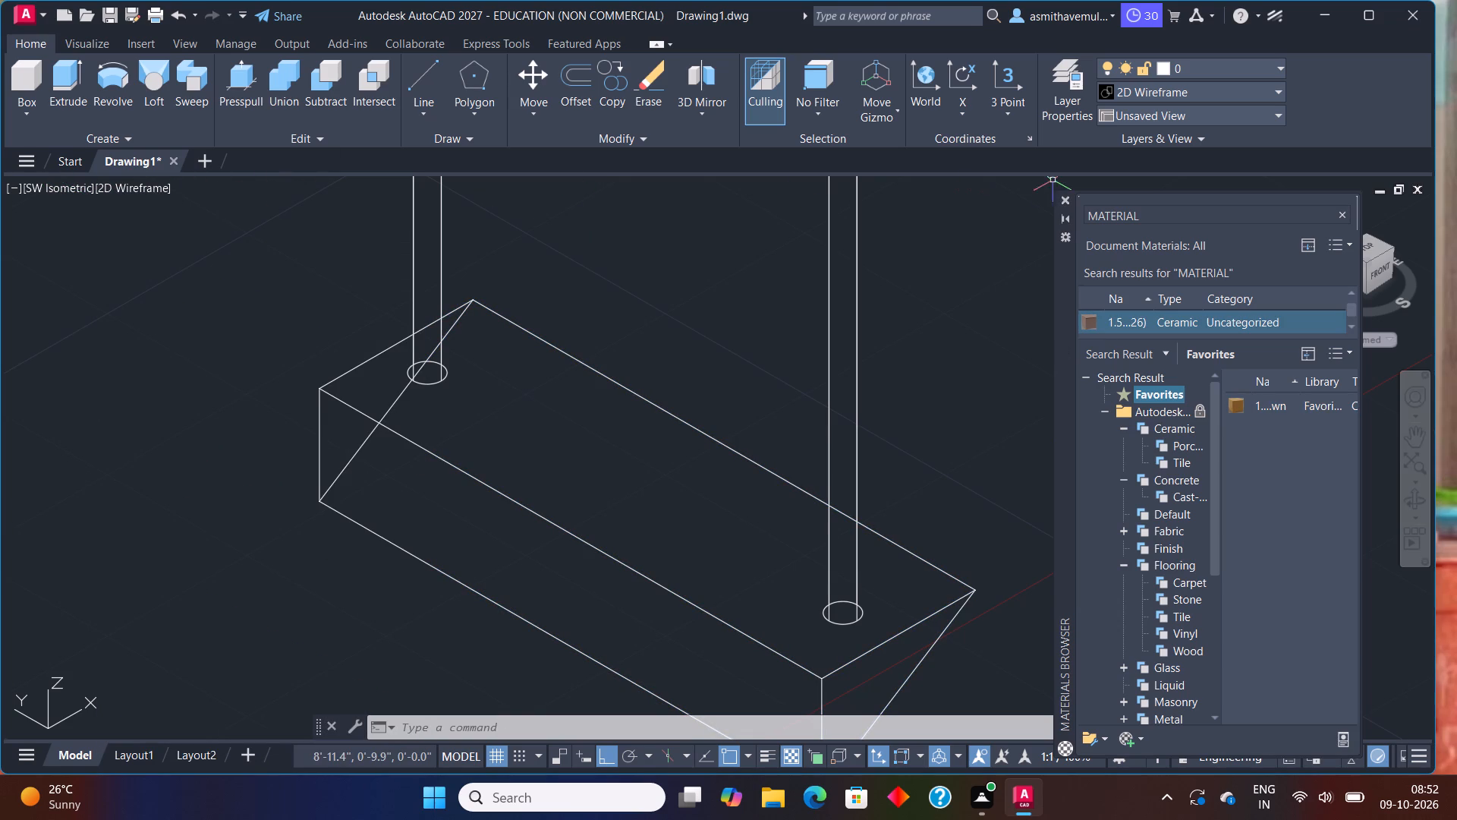
click(1062, 198)
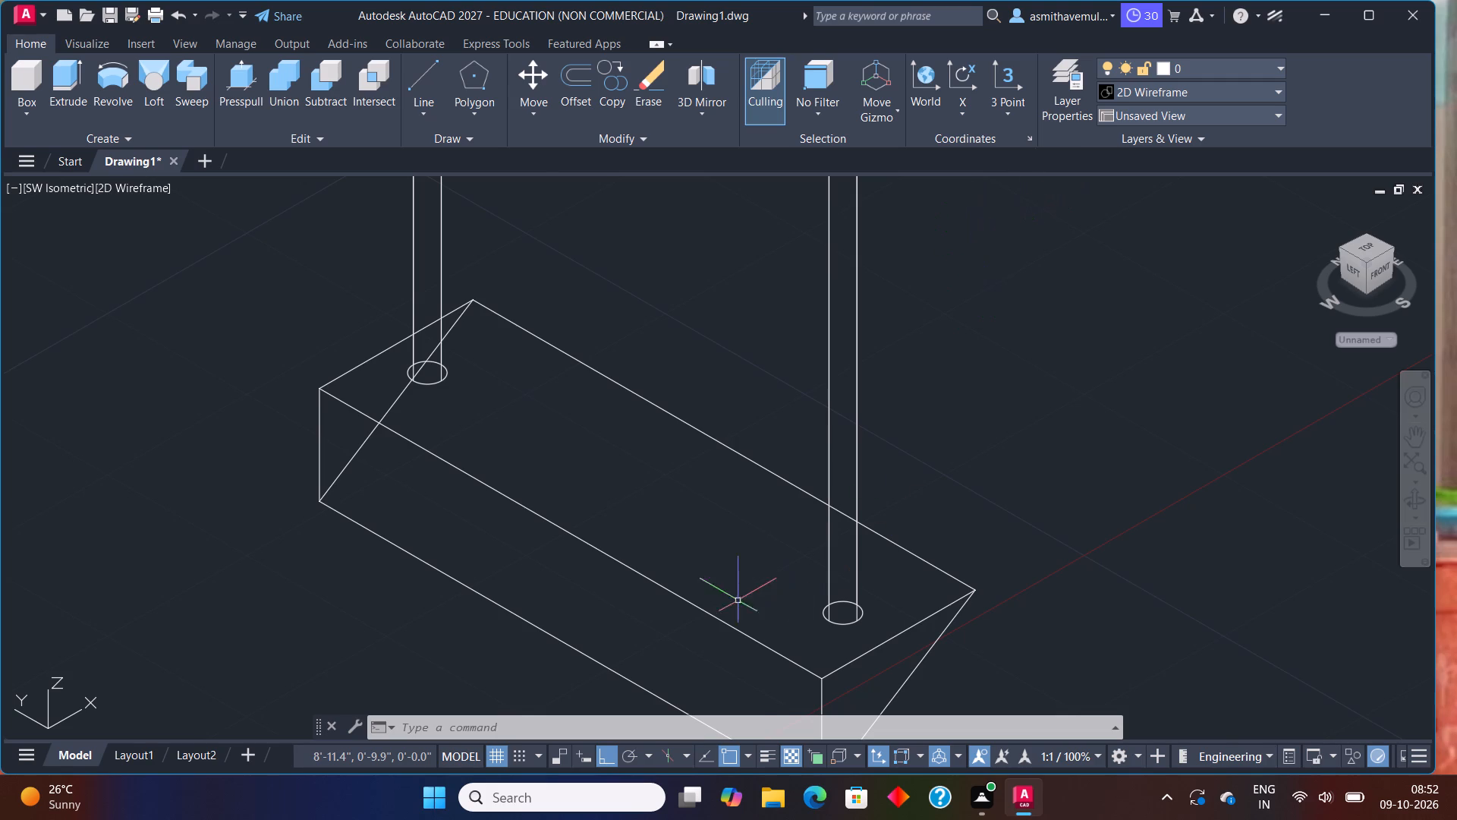
Union the triangular prism and the two posts into a single solid.
scroll(719, 604, down, 1)
scroll(922, 431, down, 1)
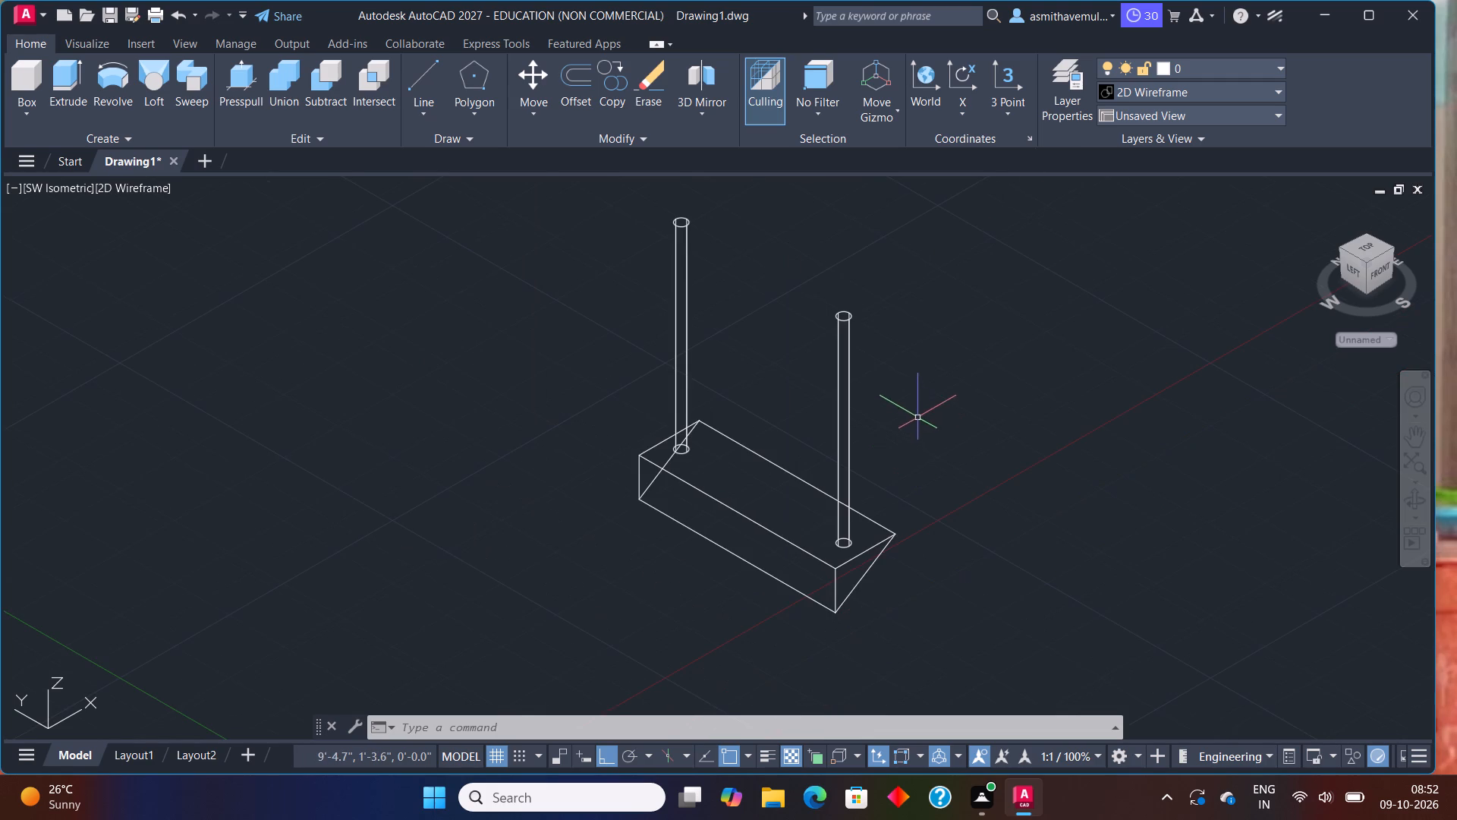
drag(919, 402, 758, 614)
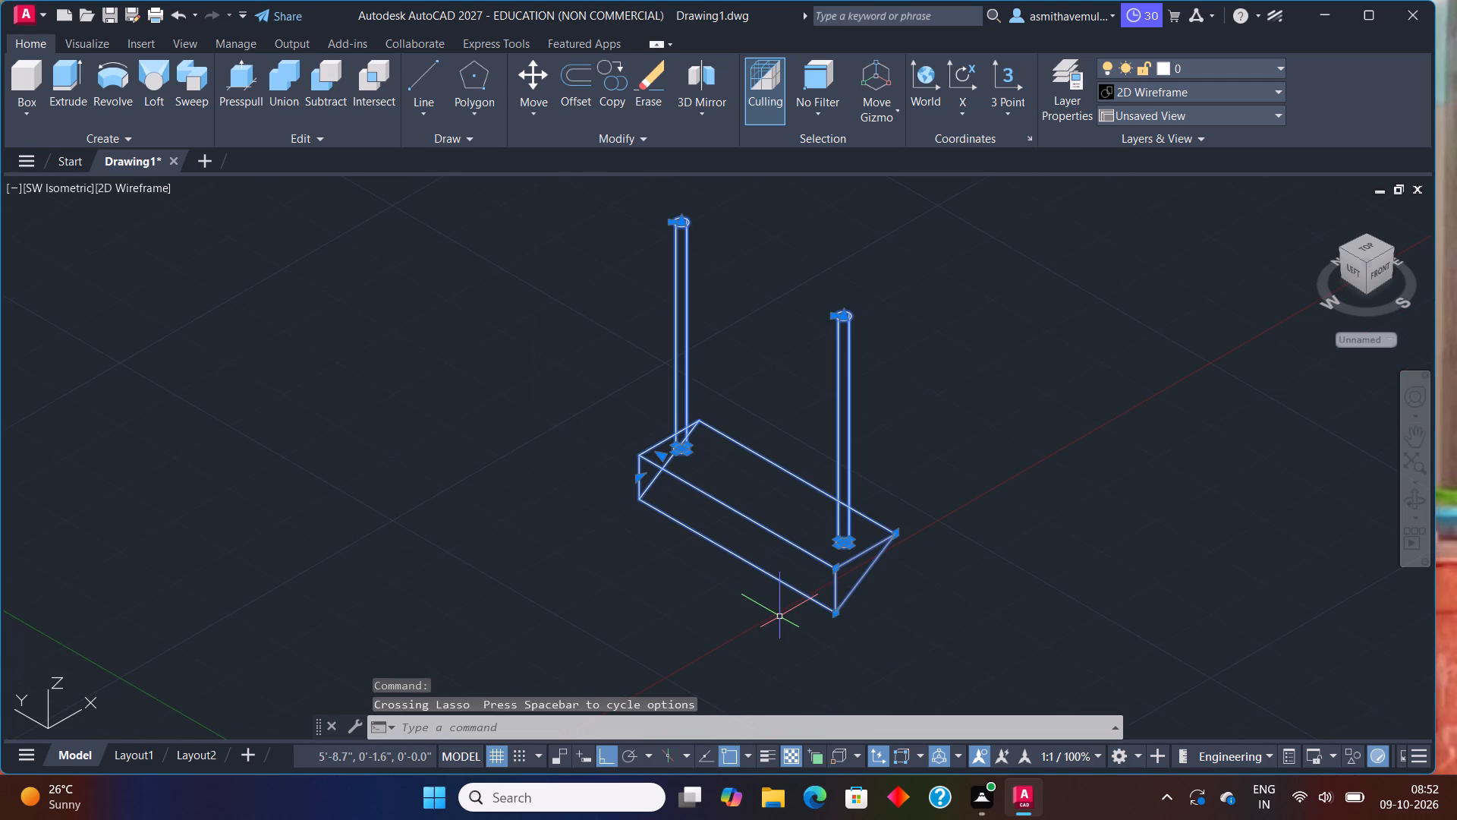
text(UNIO)
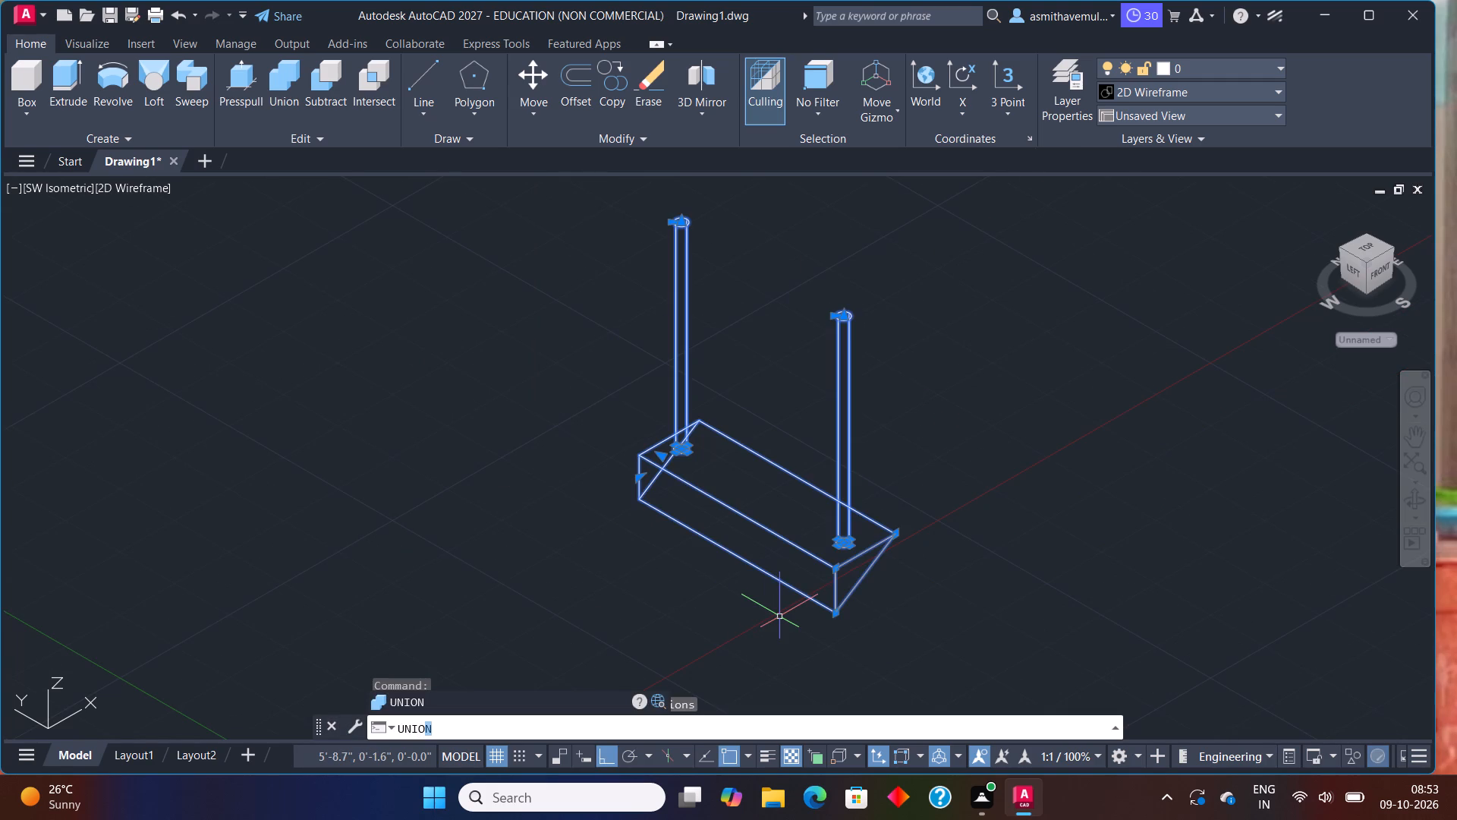
key(n)
key(Return)
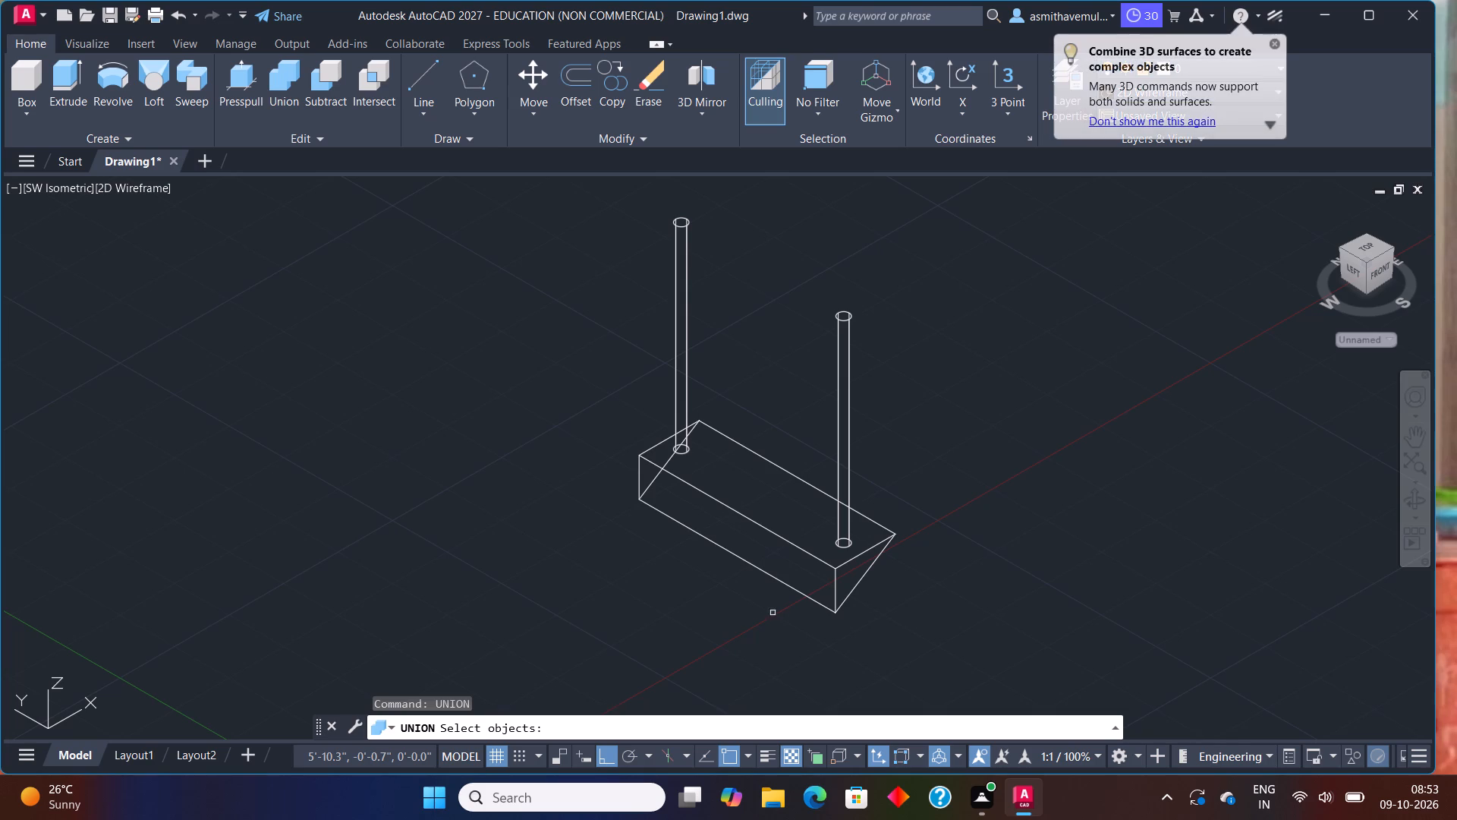
drag(1014, 450, 682, 651)
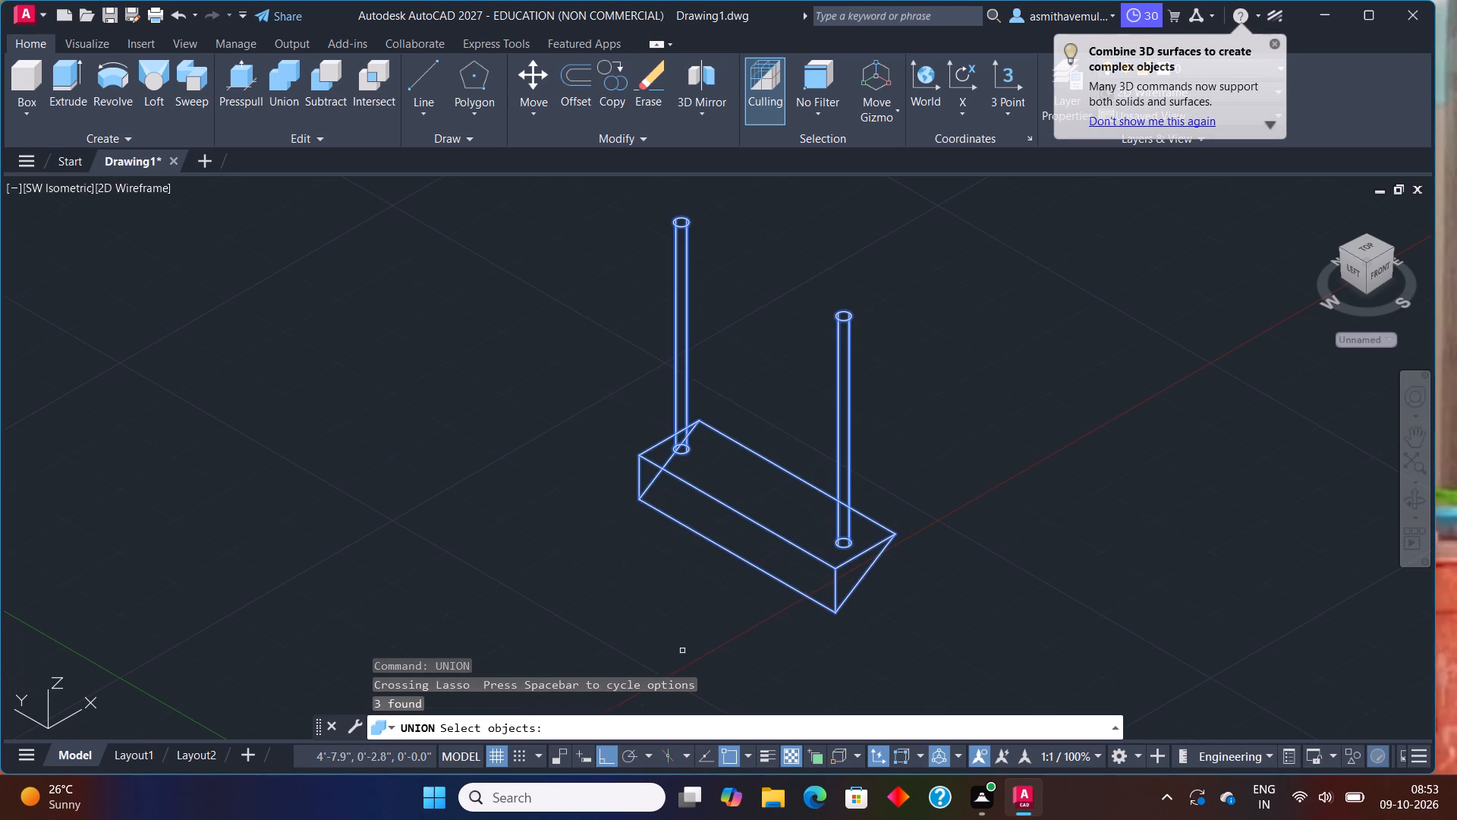
key(Return)
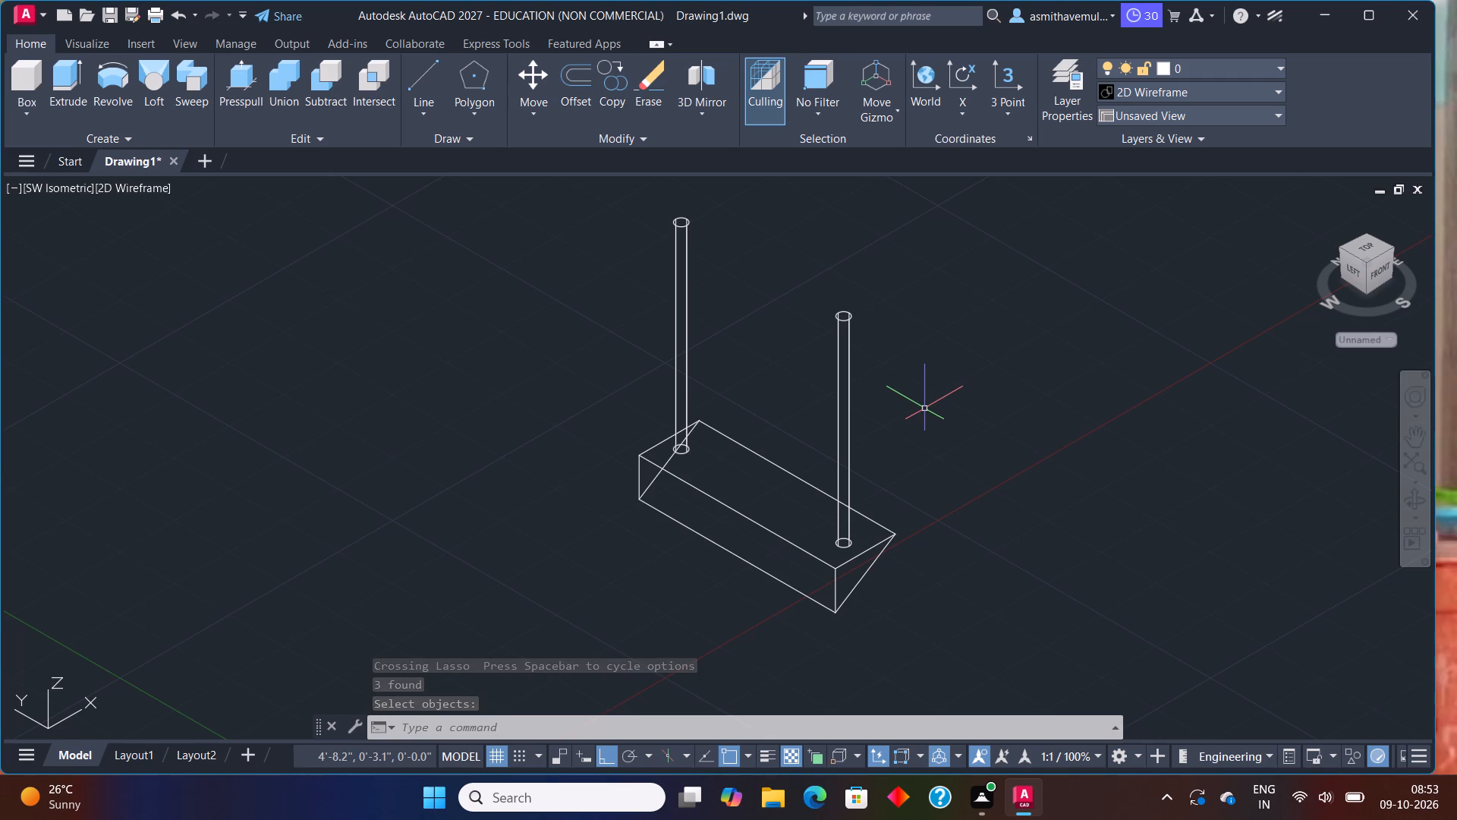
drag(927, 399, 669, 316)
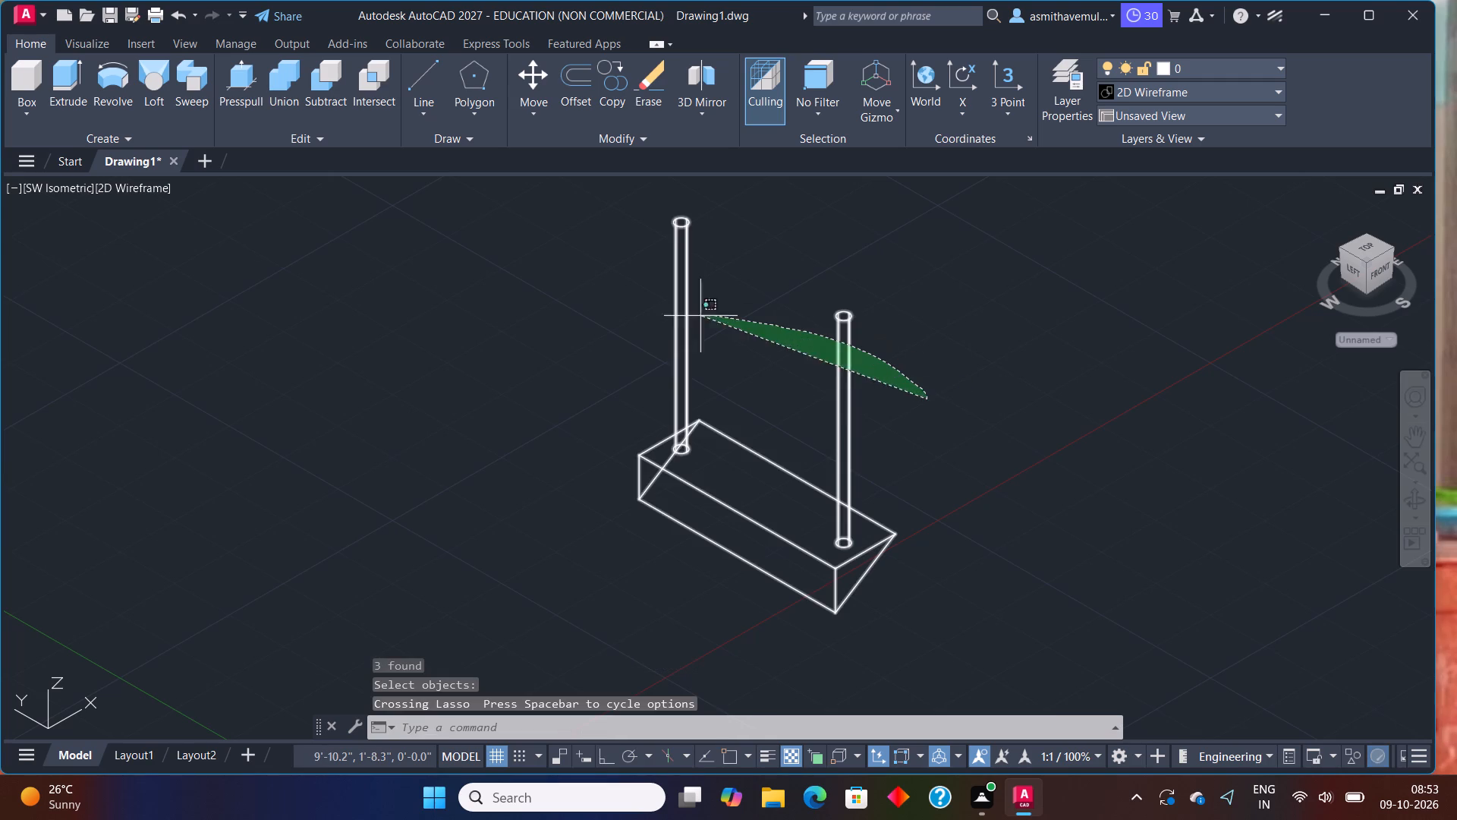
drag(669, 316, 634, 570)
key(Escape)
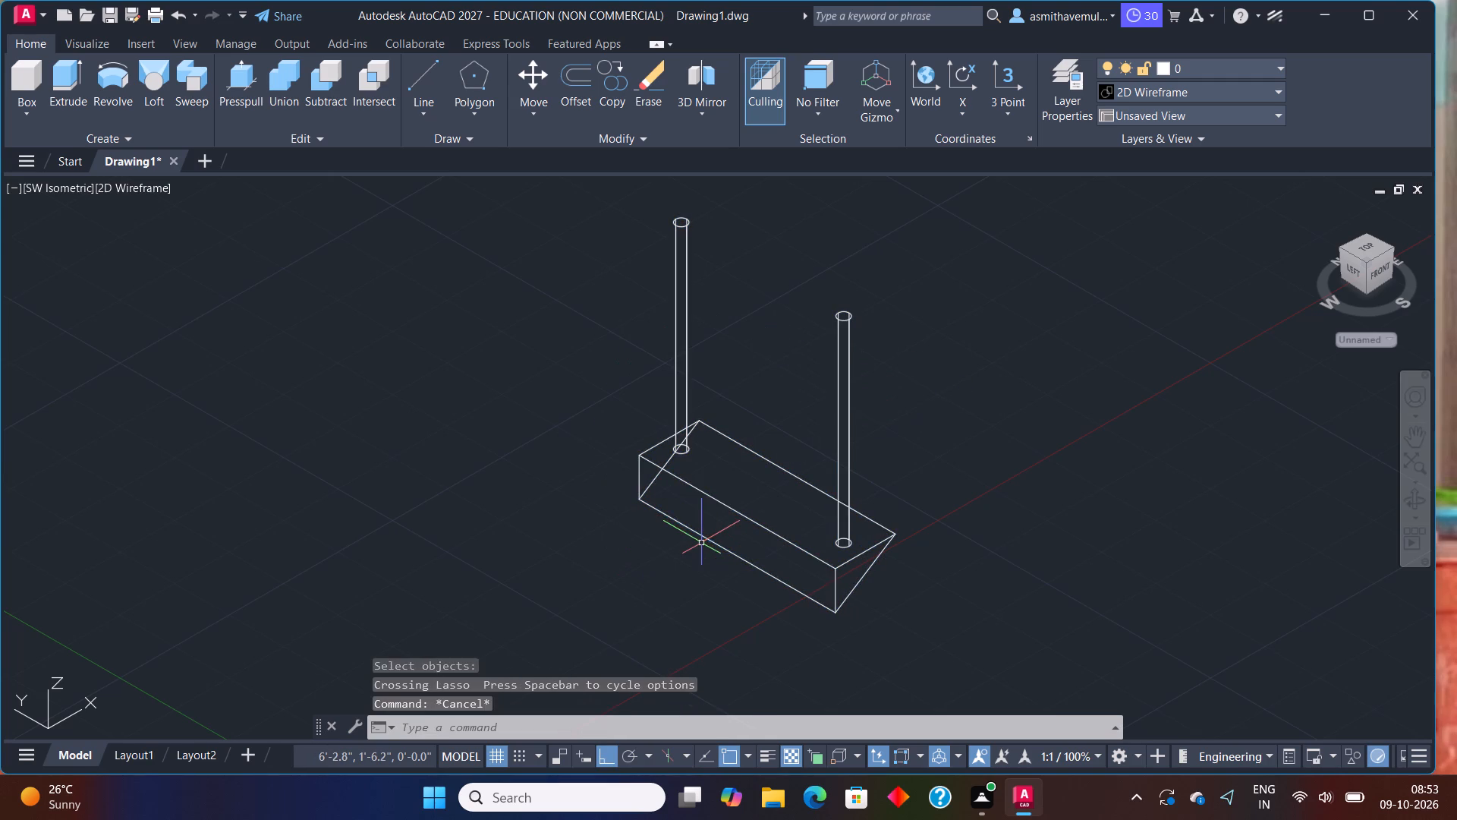
Copy the combined step solid as a 9-item array, from the prism's bottom front corner to its upper back corner, forming a stair flight.
click(701, 539)
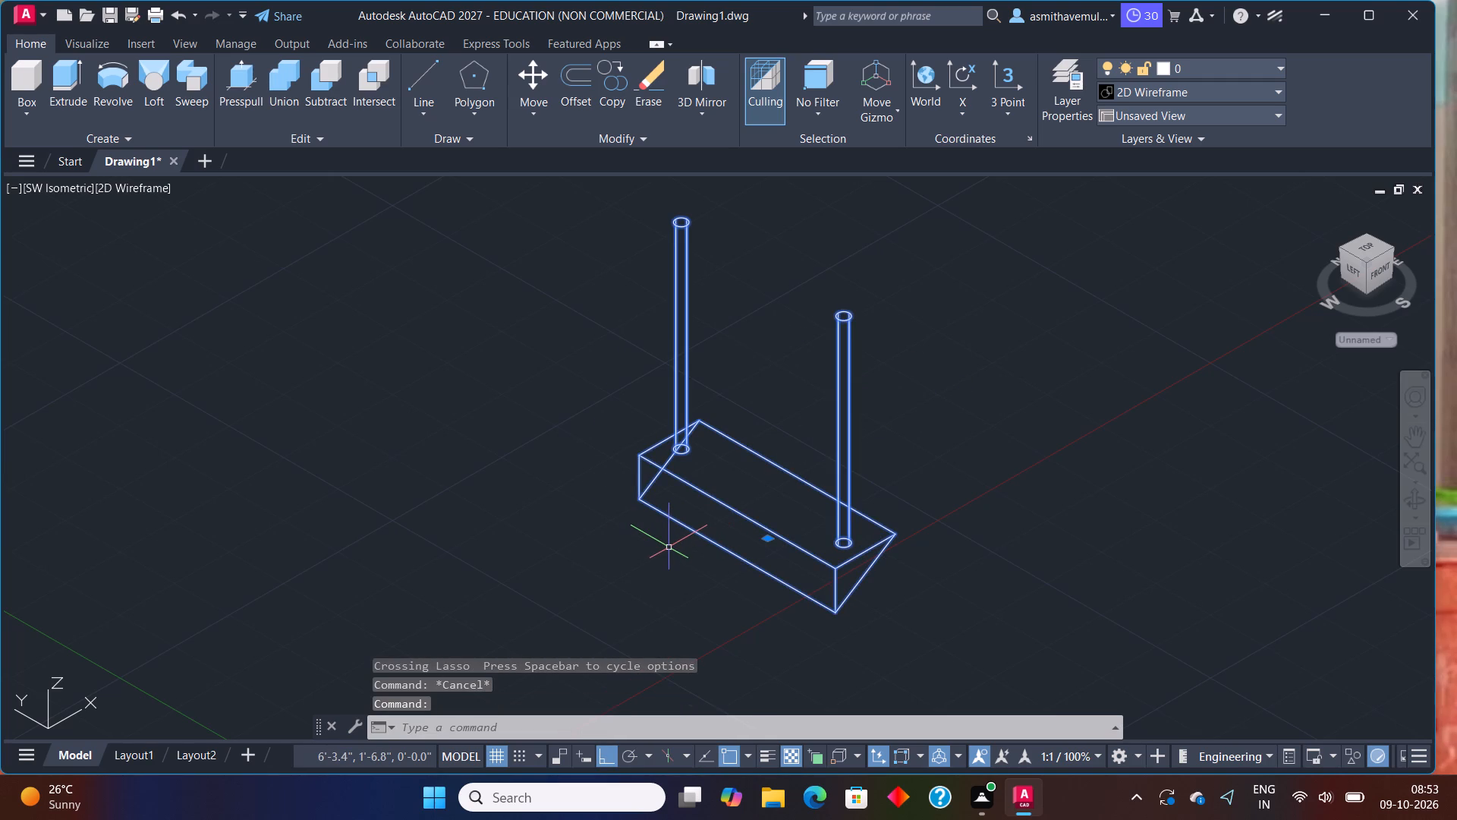
text(COPY)
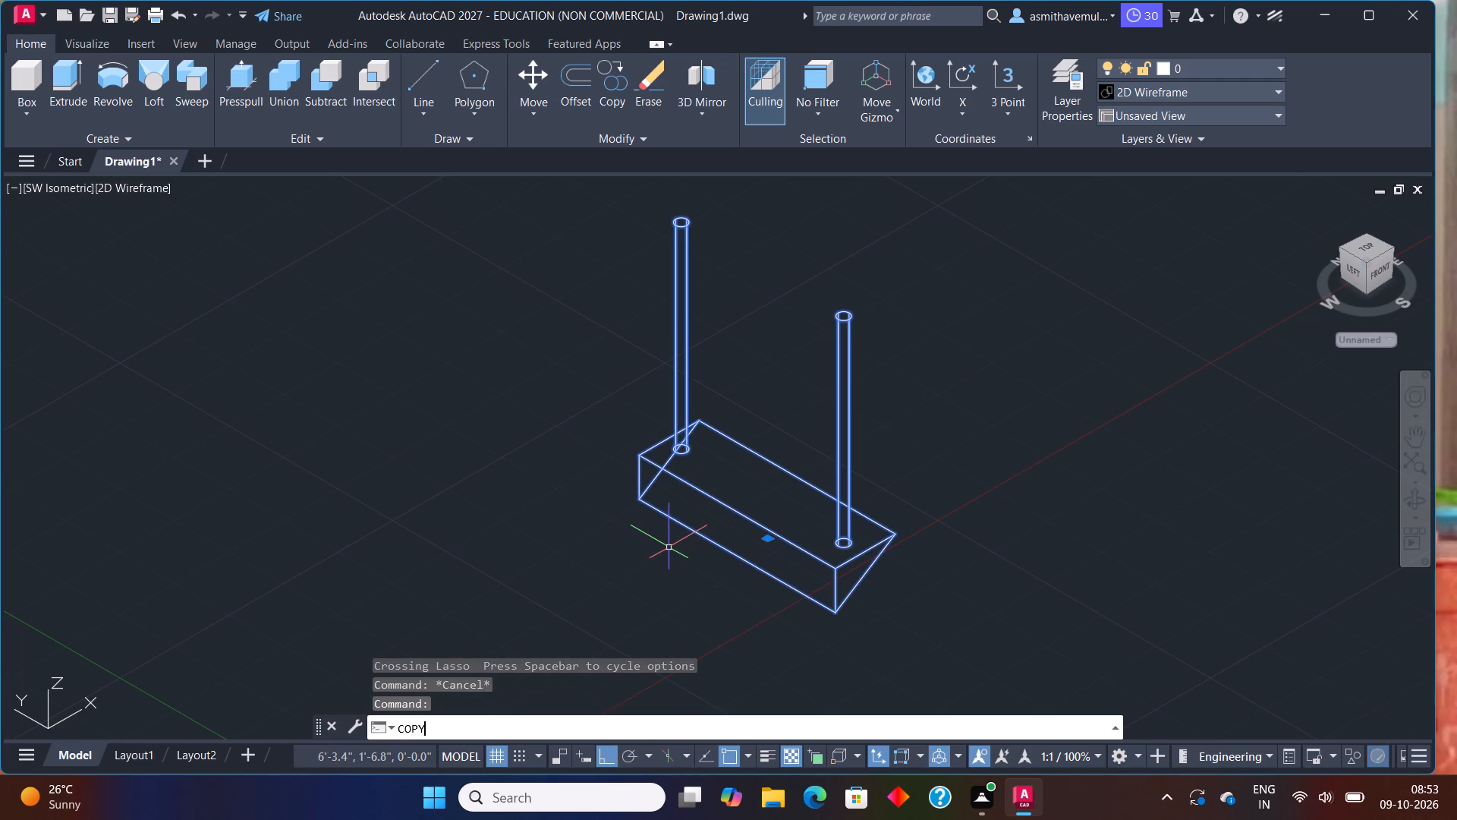
key(Return)
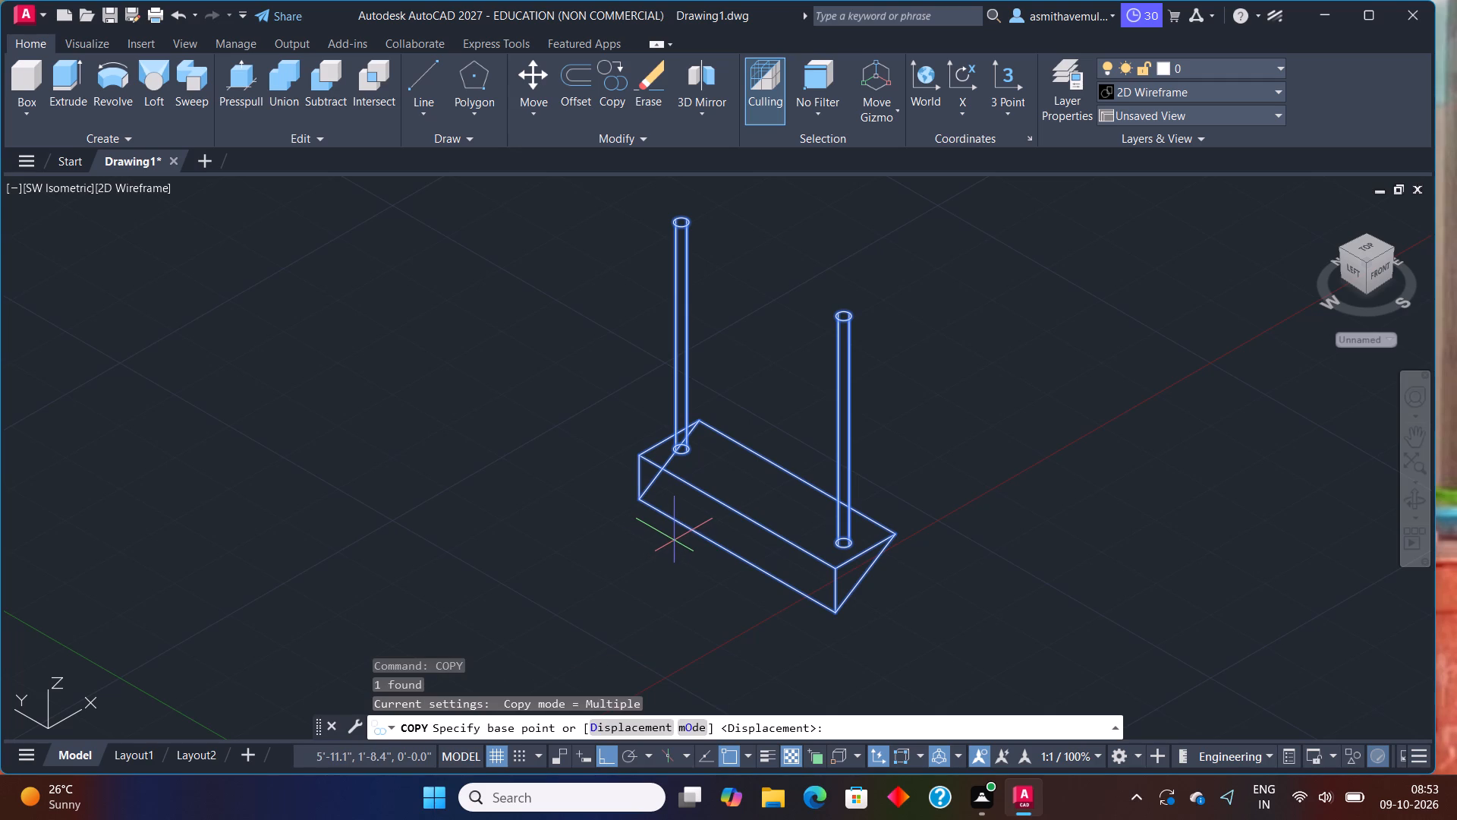
click(840, 615)
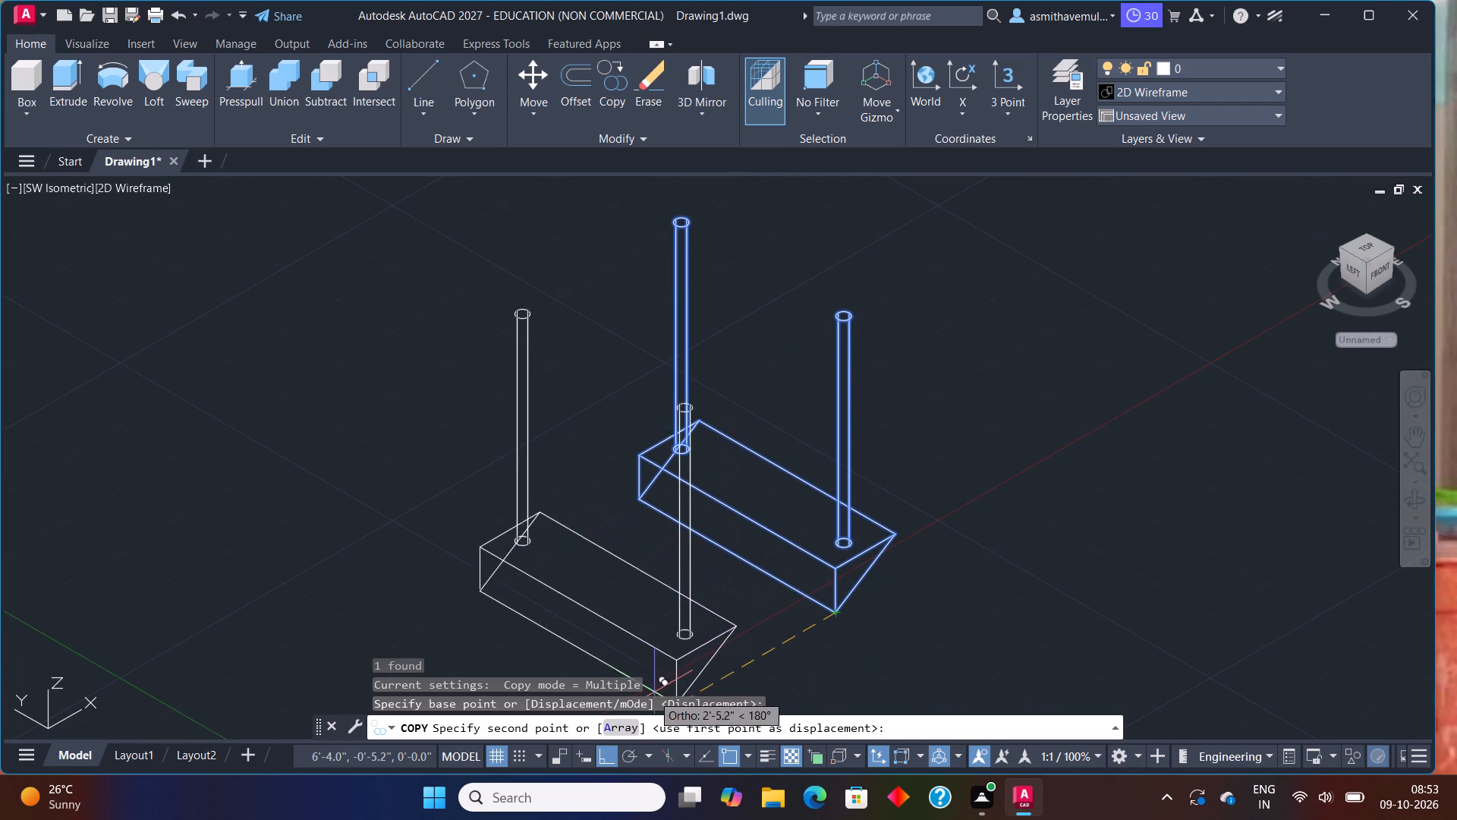
click(620, 725)
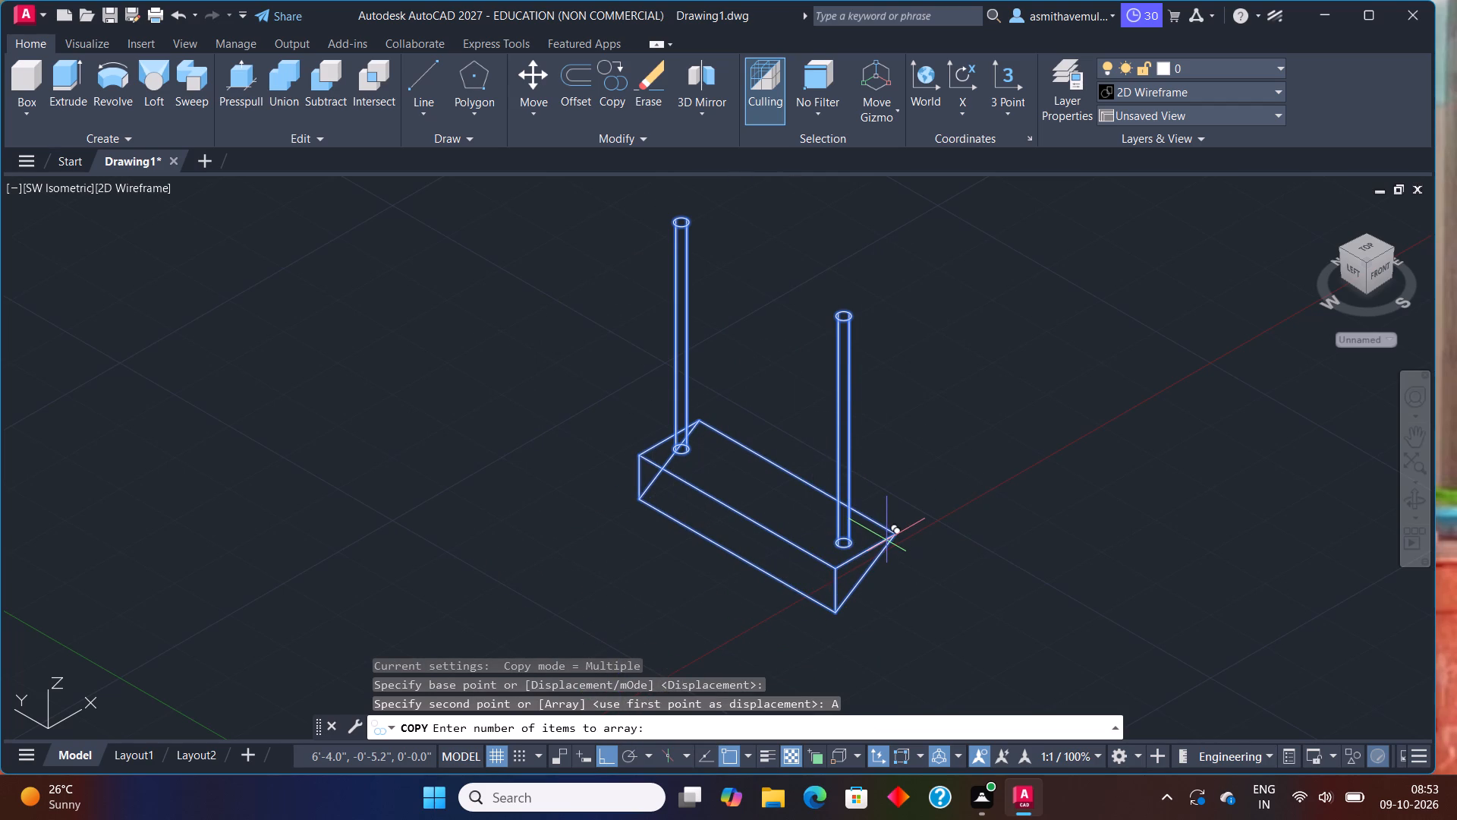
key(9)
key(Return)
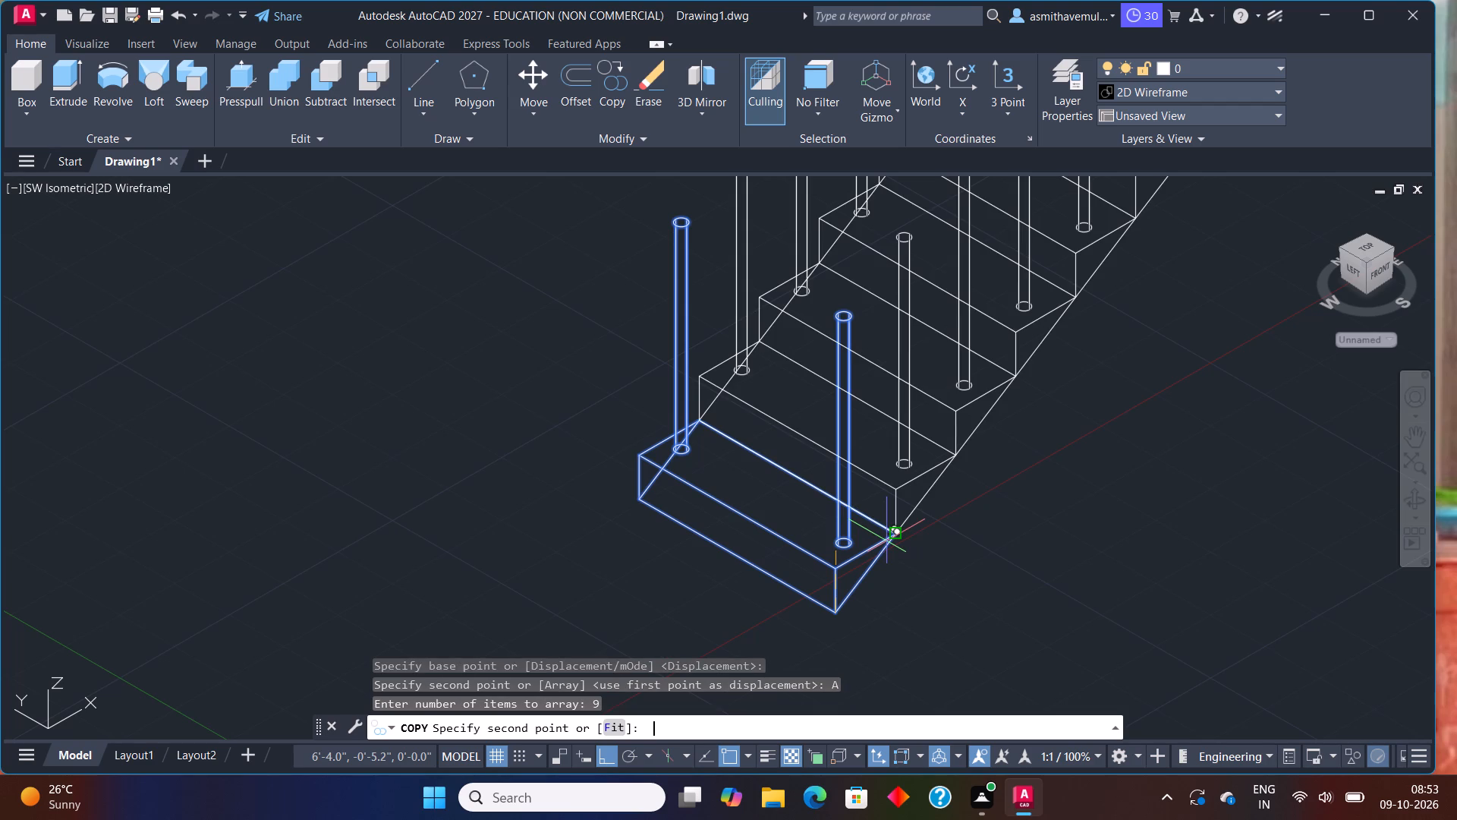
click(888, 542)
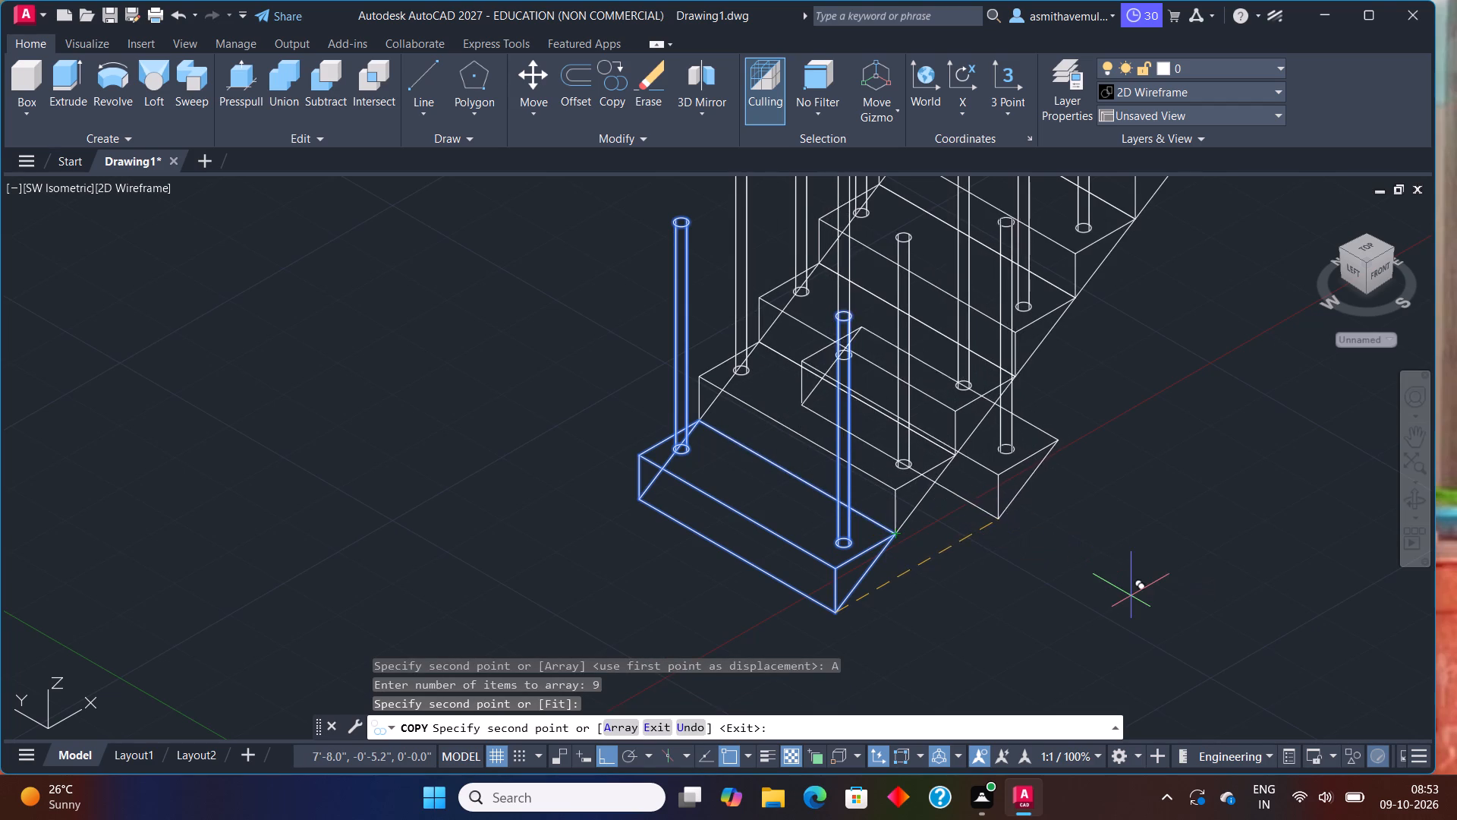
key(Escape)
Draw a 3' by 6'3" landing rectangle from the top step's back corner, extending away from the flight and across its width.
scroll(1072, 495, down, 2)
middle_drag(1083, 425, 1083, 424)
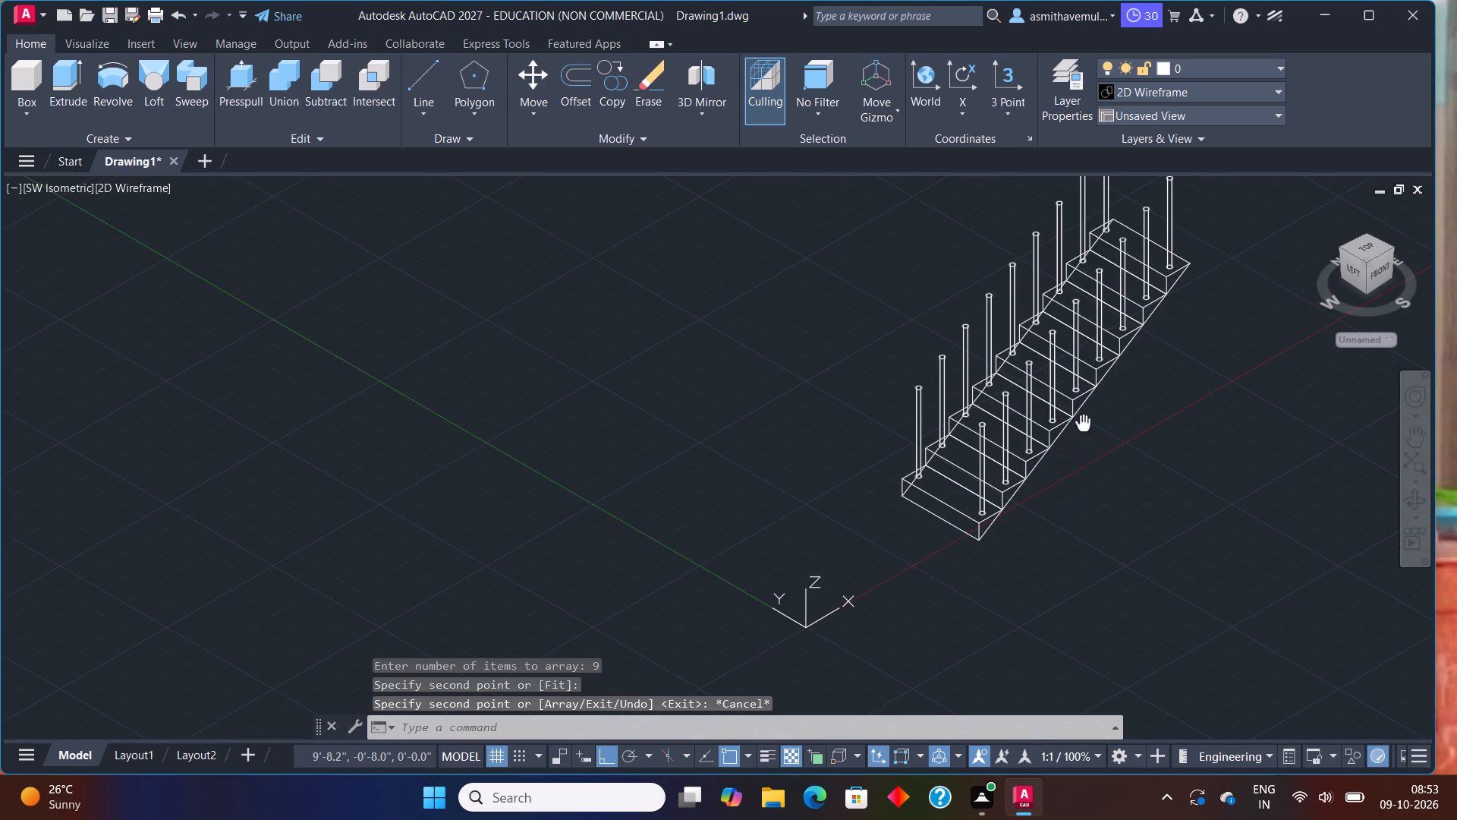
middle_drag(1083, 424, 927, 509)
scroll(946, 320, up, 2)
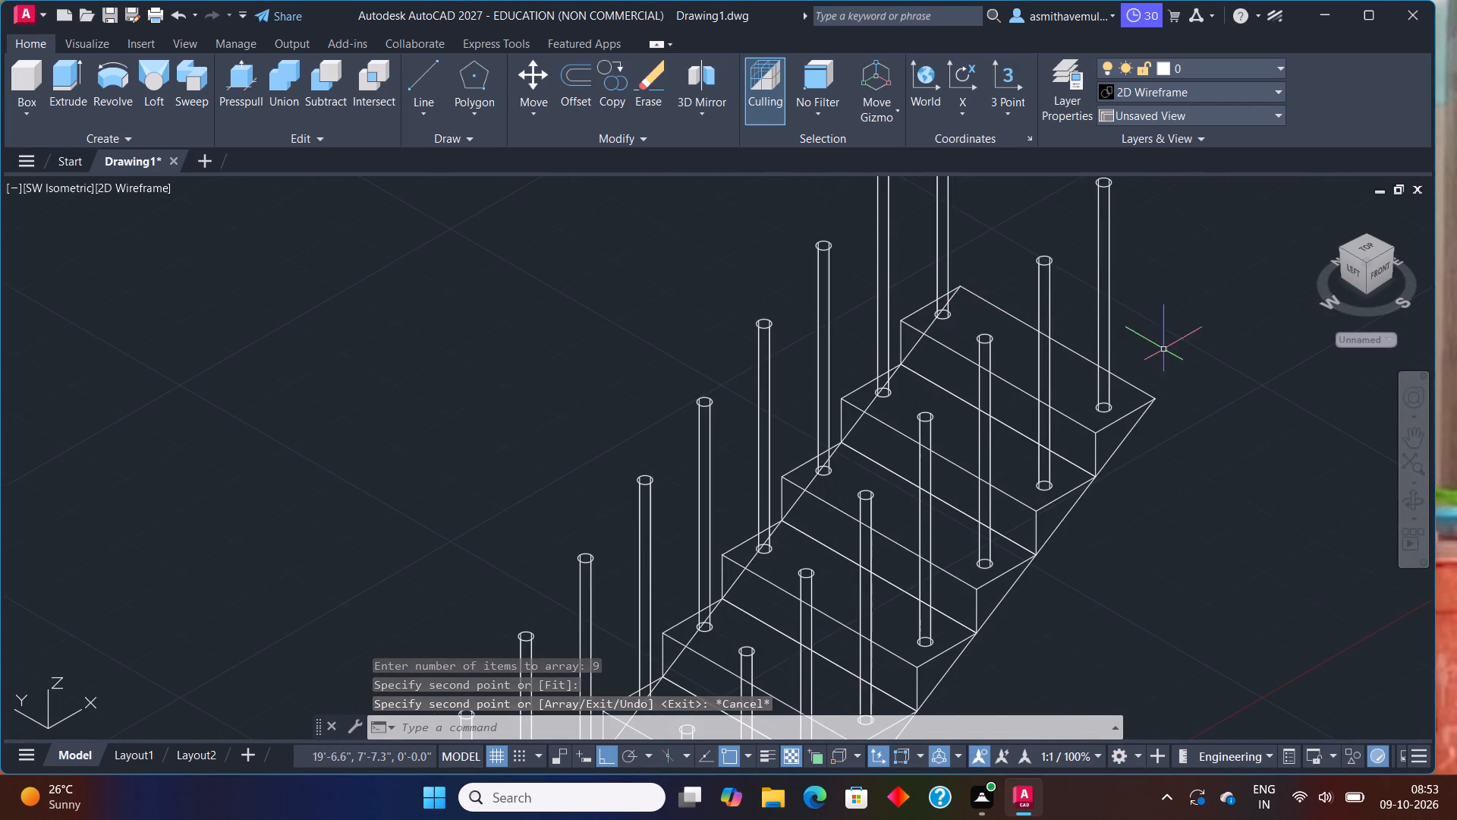
scroll(1175, 356, down, 1)
middle_drag(1174, 355, 975, 354)
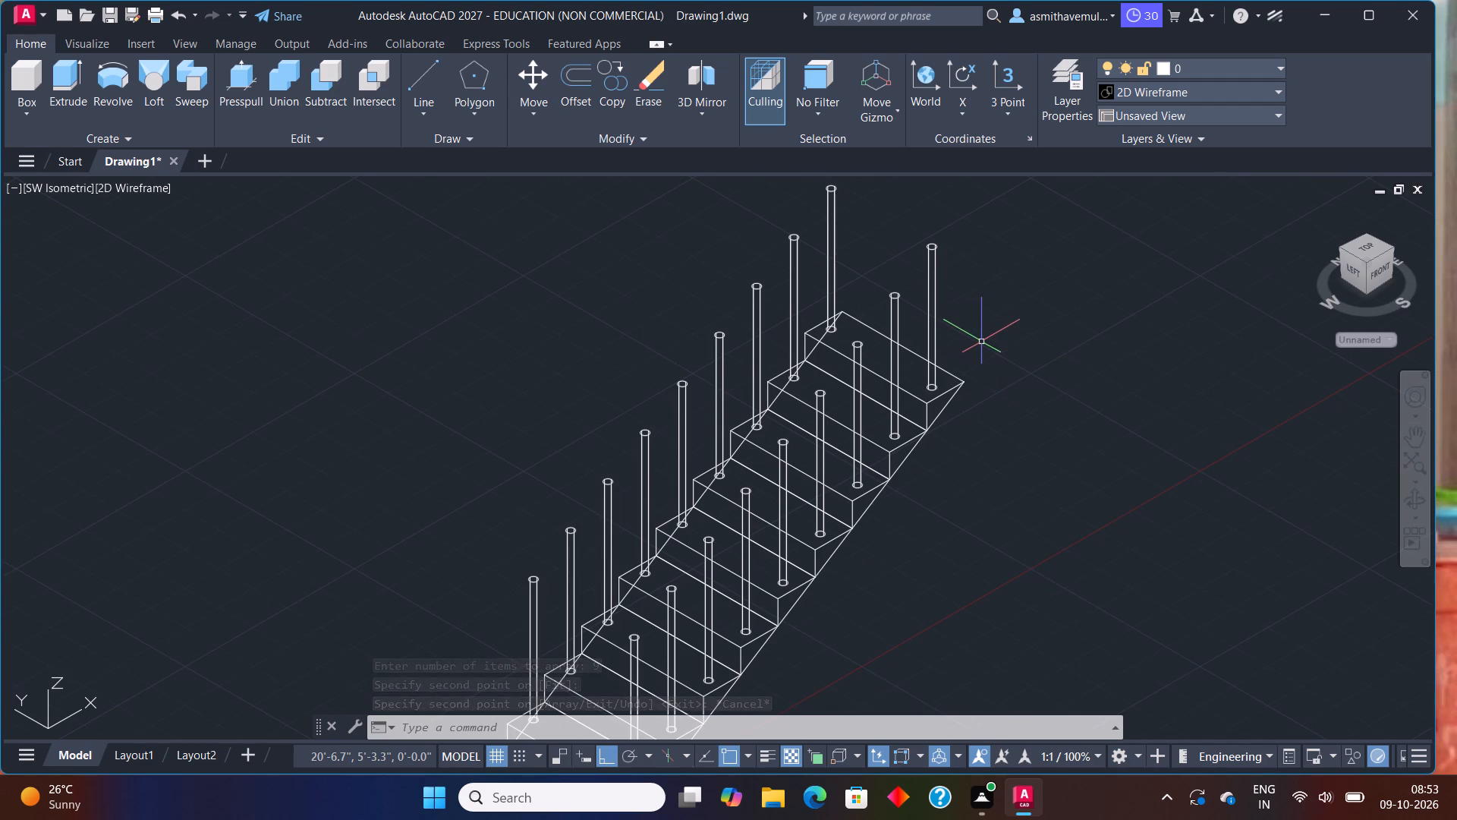
text(REC)
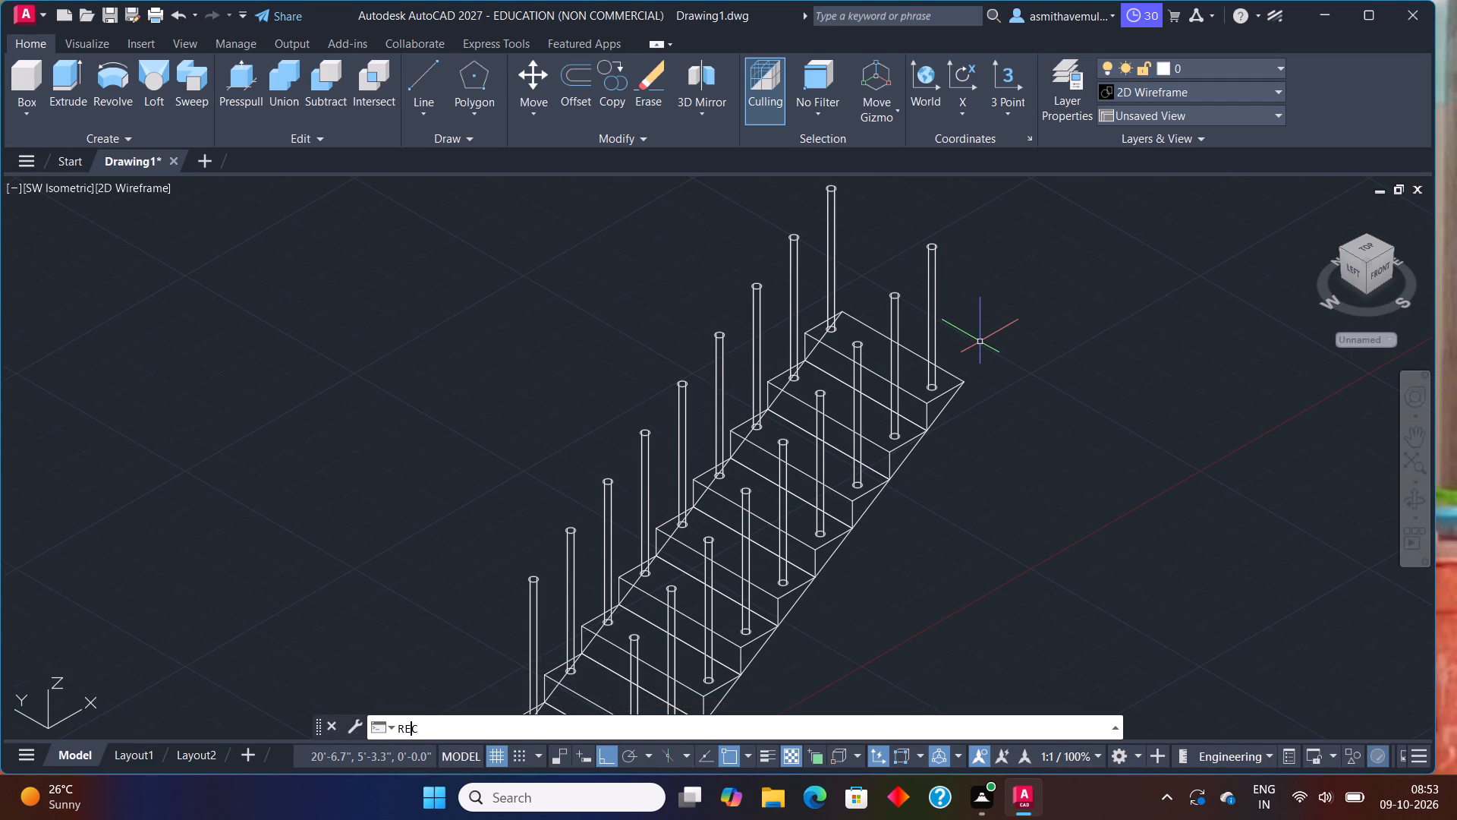
key(Return)
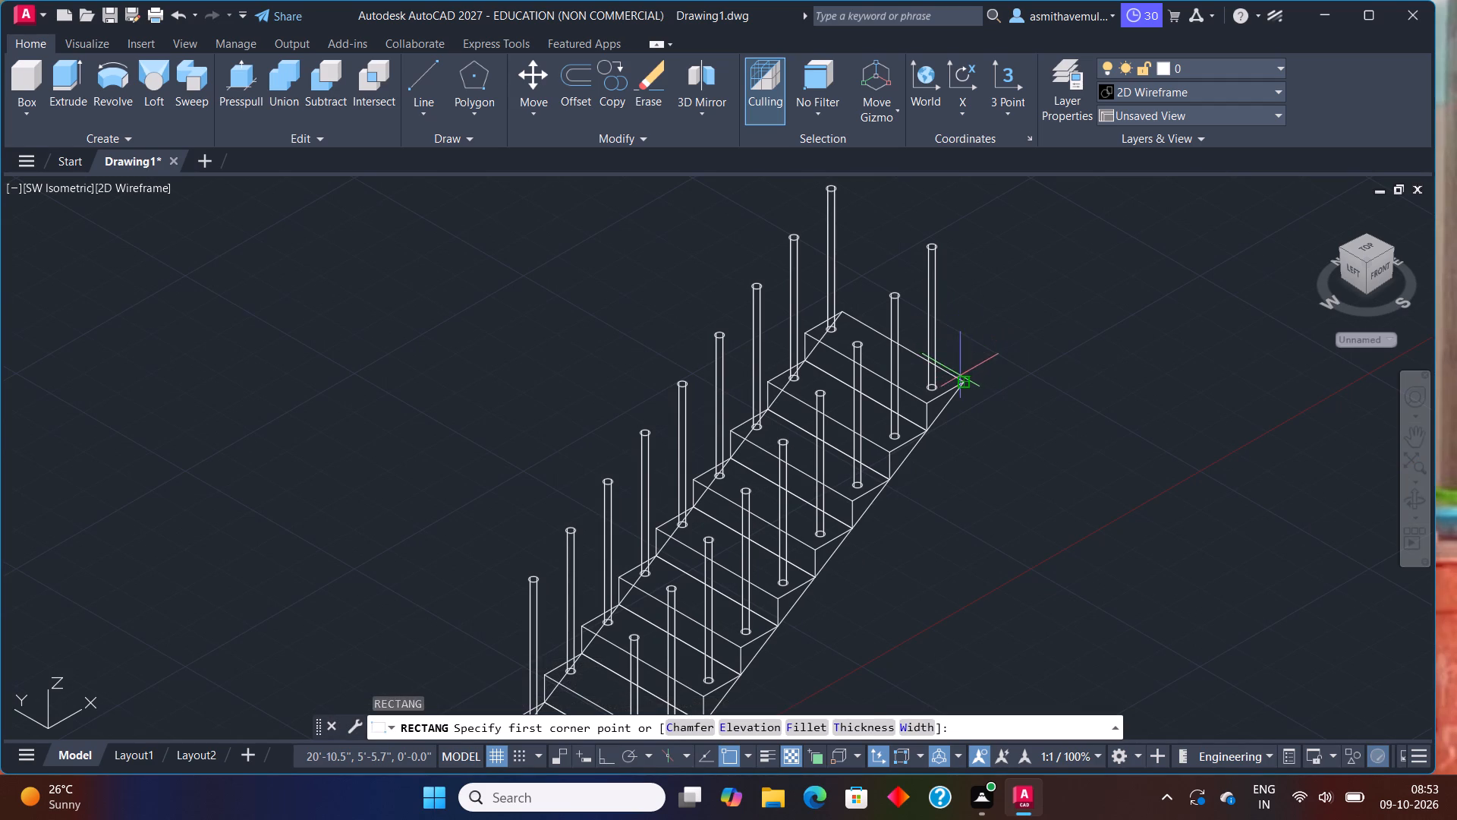
click(967, 385)
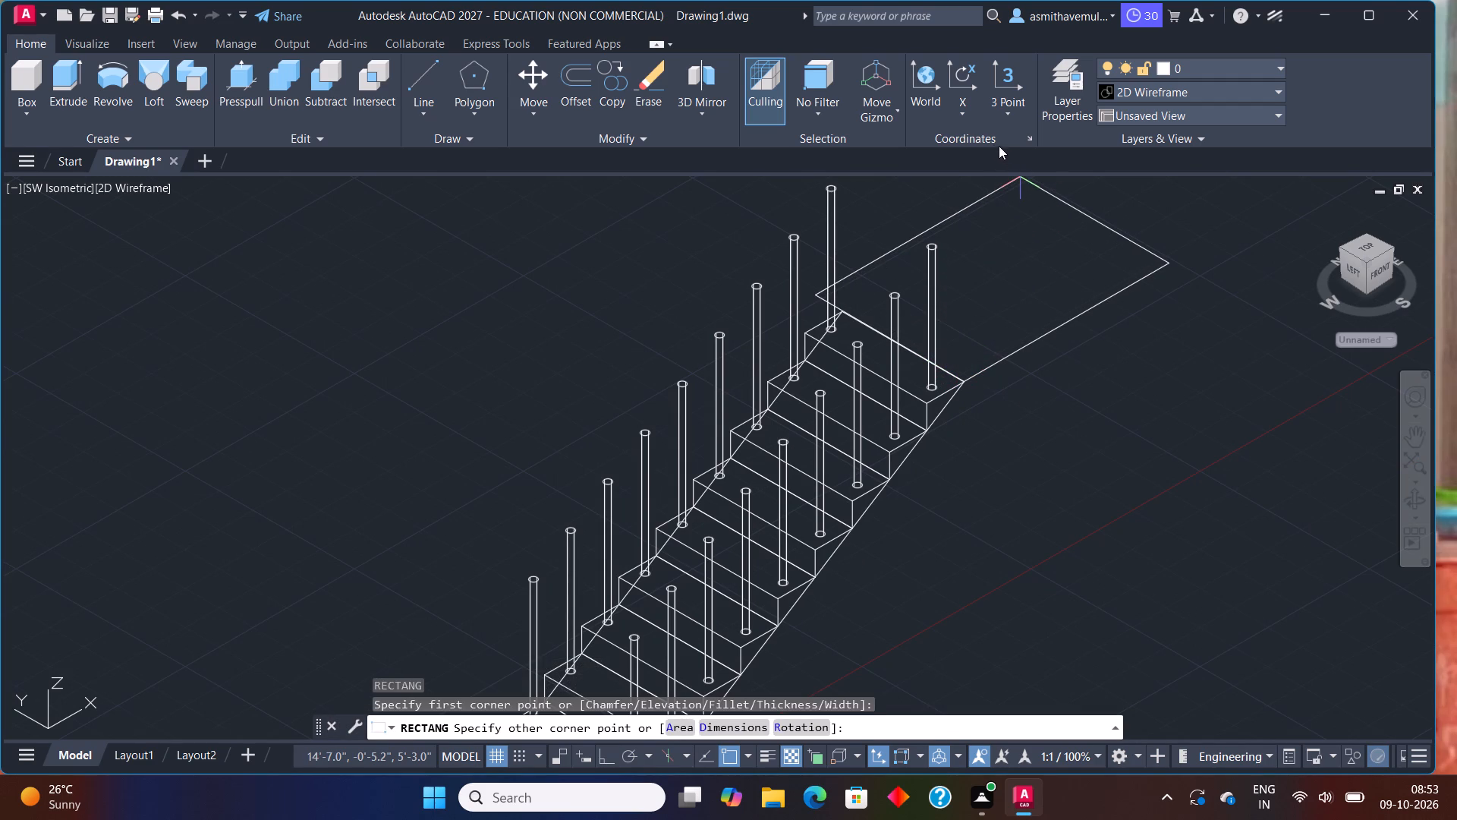
middle_drag(979, 208, 891, 359)
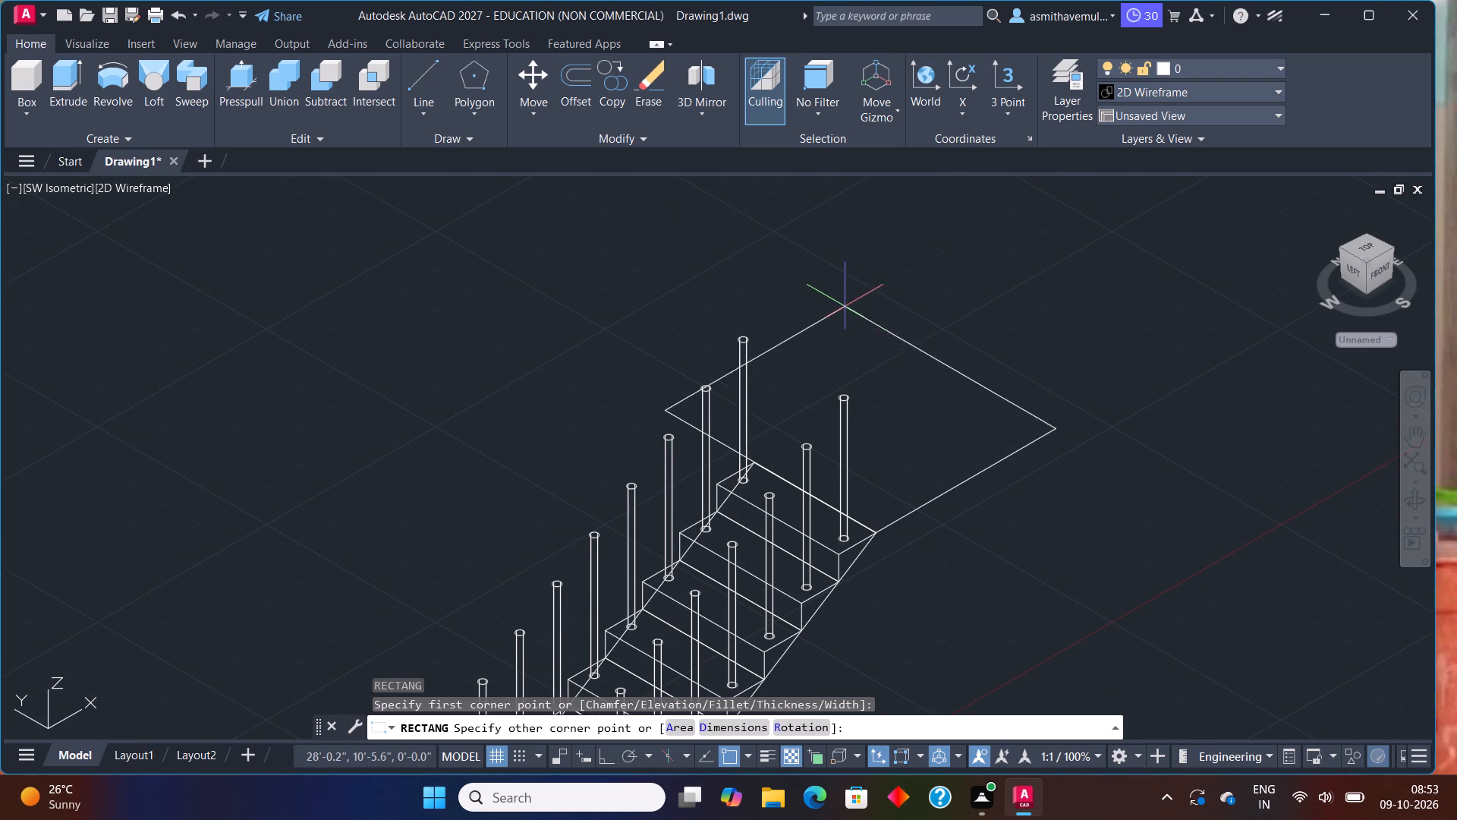
key(d)
key(Return)
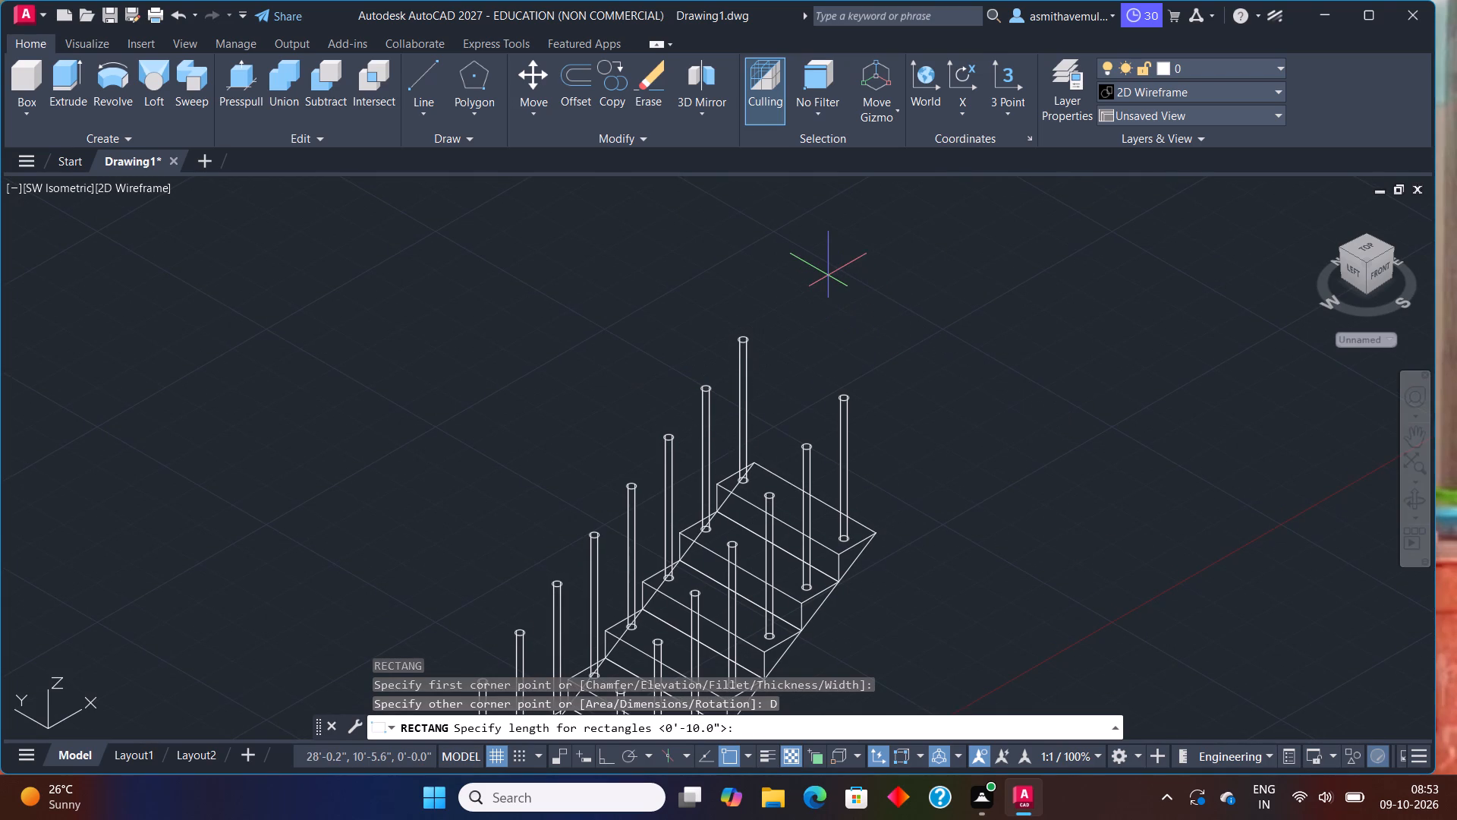
text(3')
key(Return)
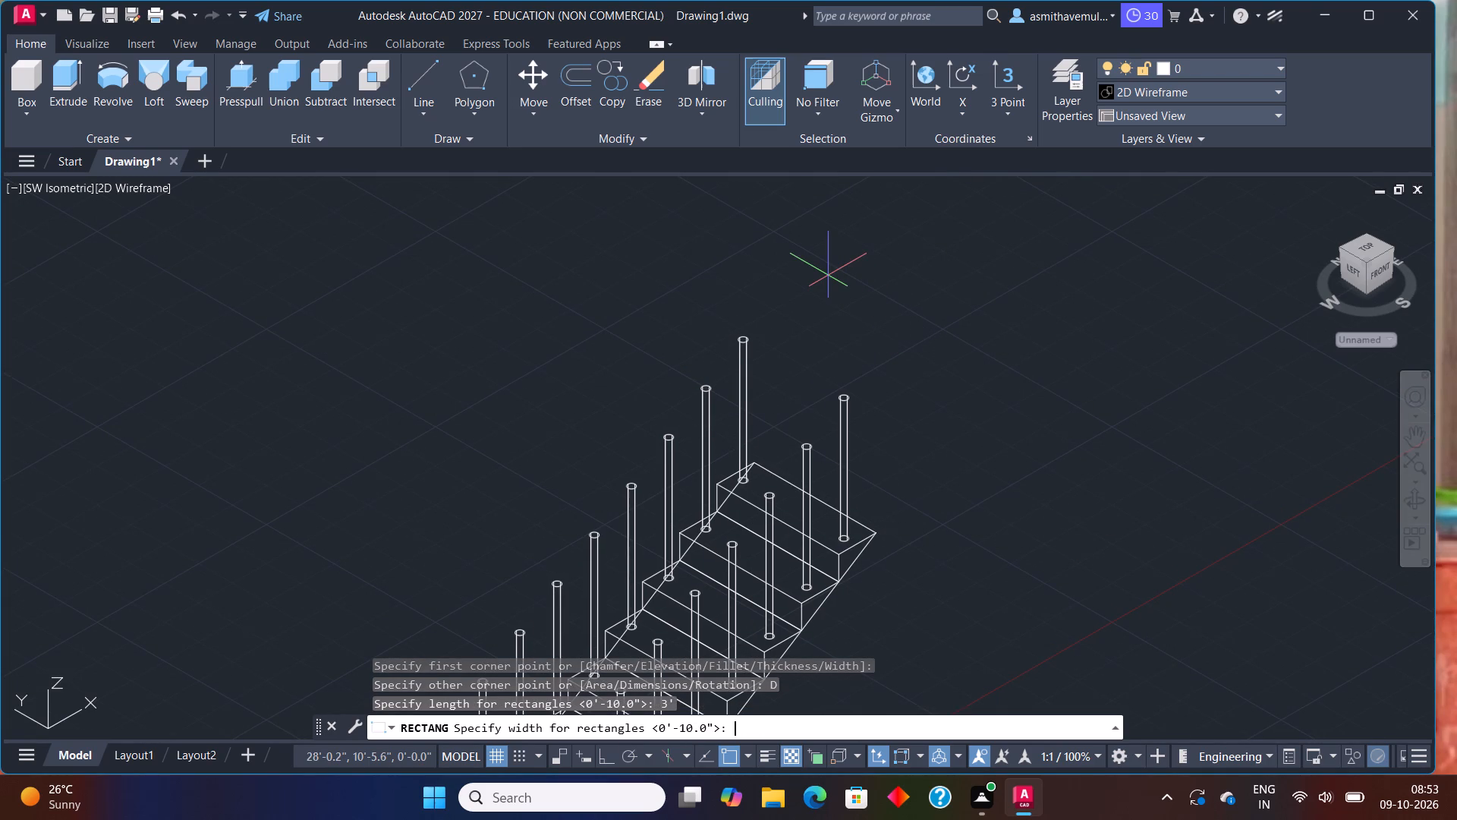
text(6')
text(3")
key(Return)
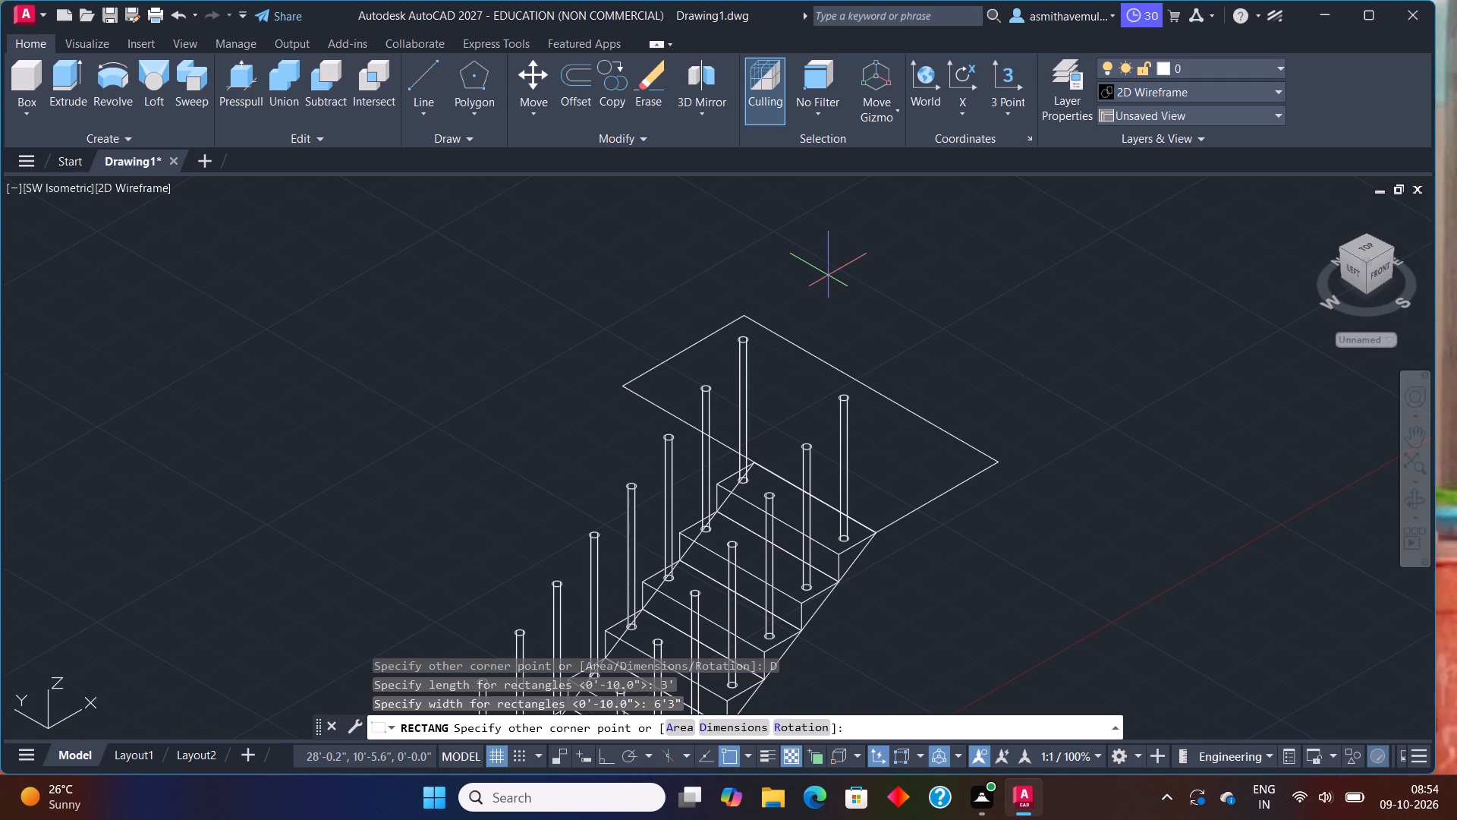
click(828, 276)
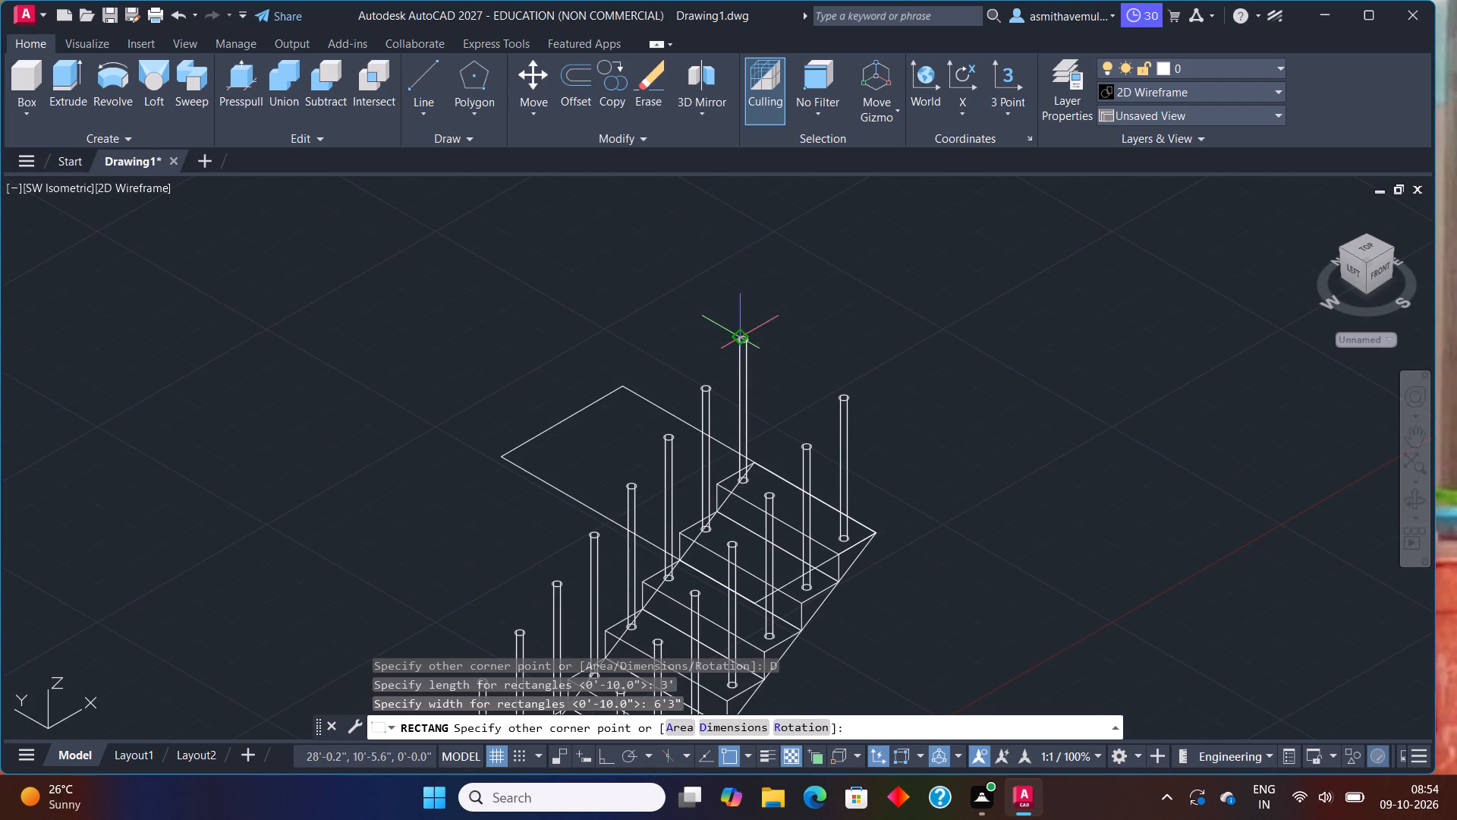
click(771, 301)
Switch the viewport to the Top view to work on the stair flight and landing in plan.
scroll(970, 380, down, 1)
middle_drag(970, 381, 970, 380)
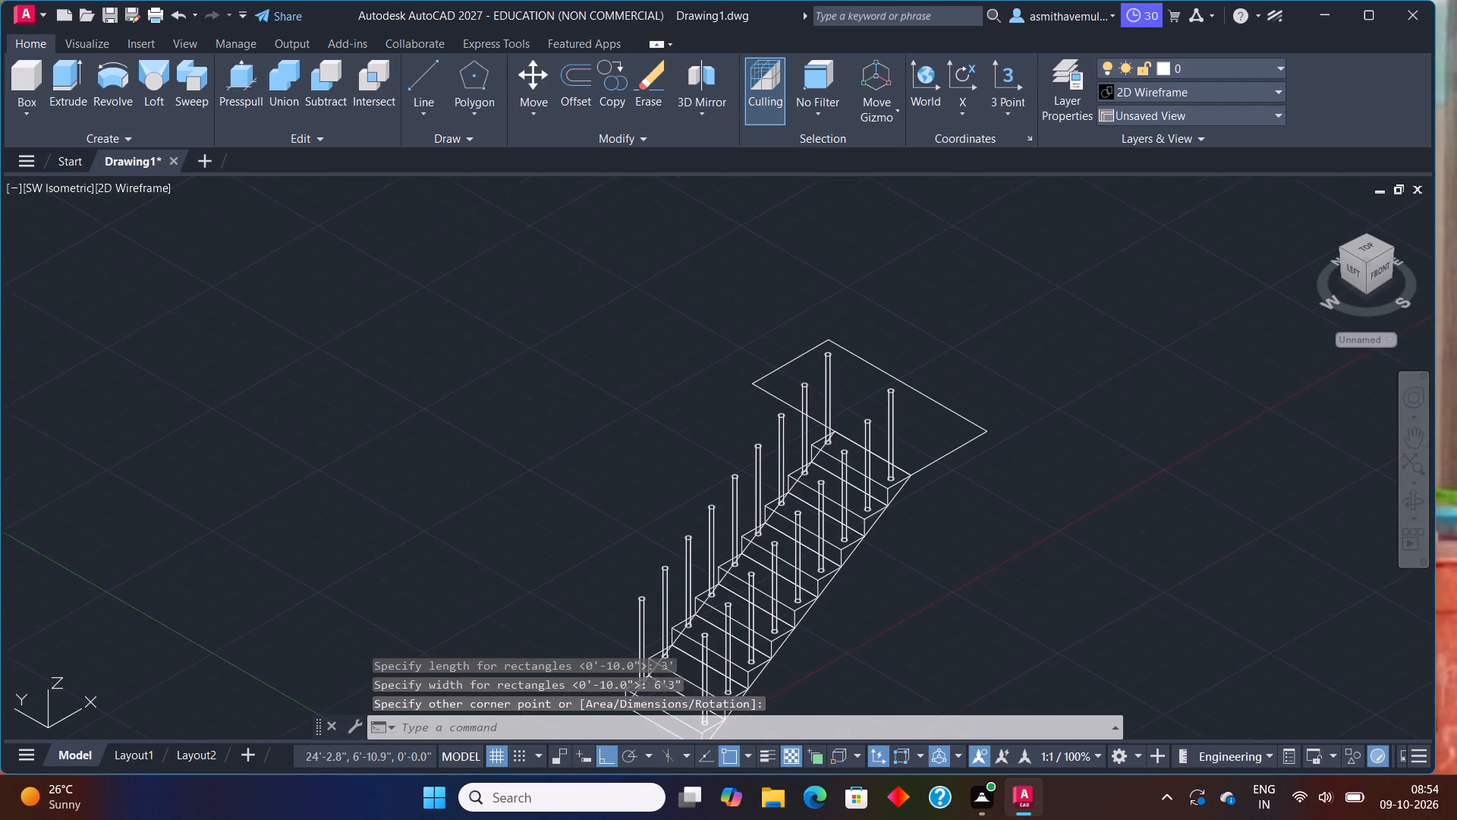
middle_drag(970, 380, 957, 298)
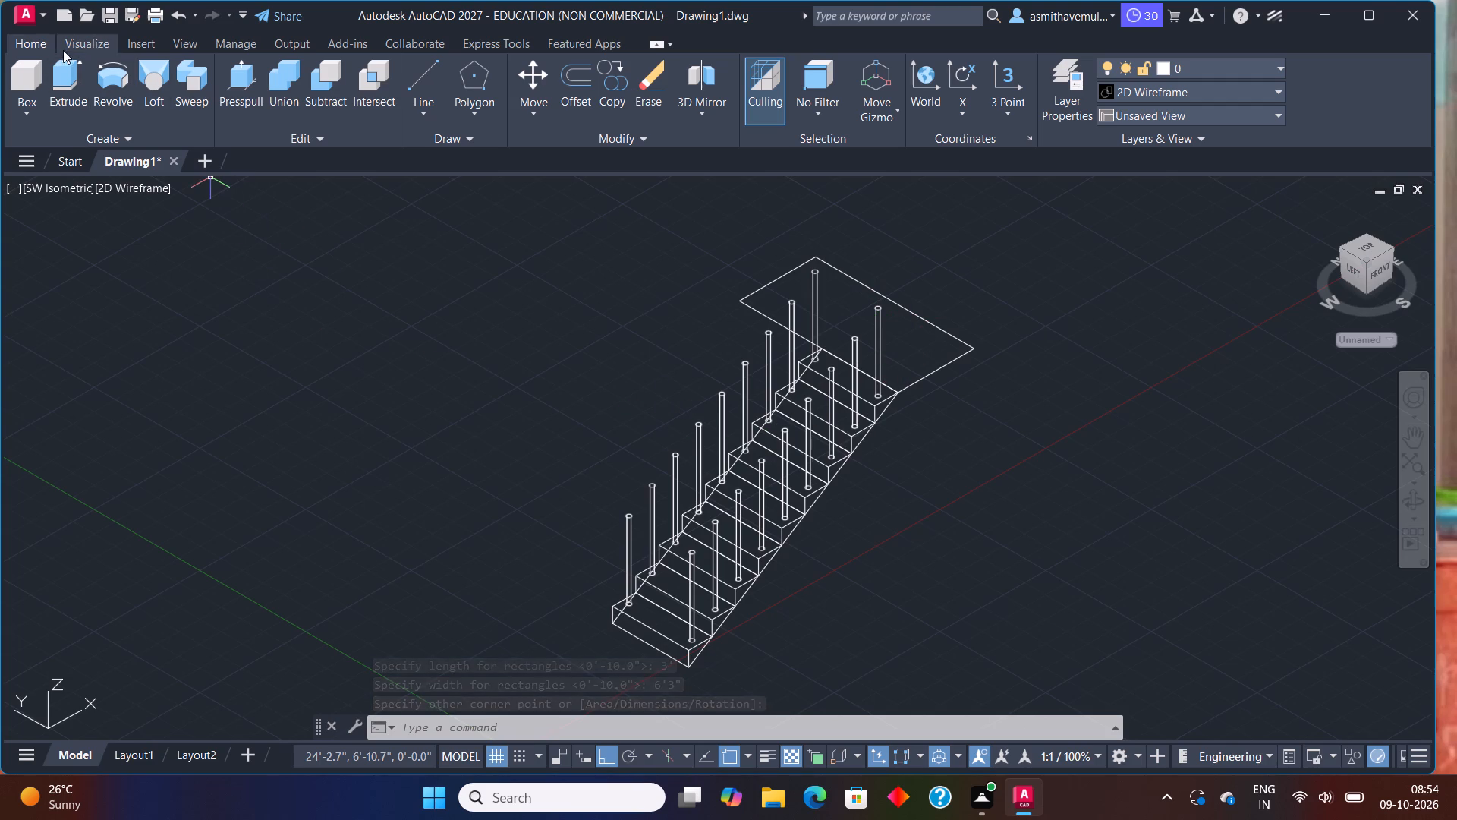
click(1364, 246)
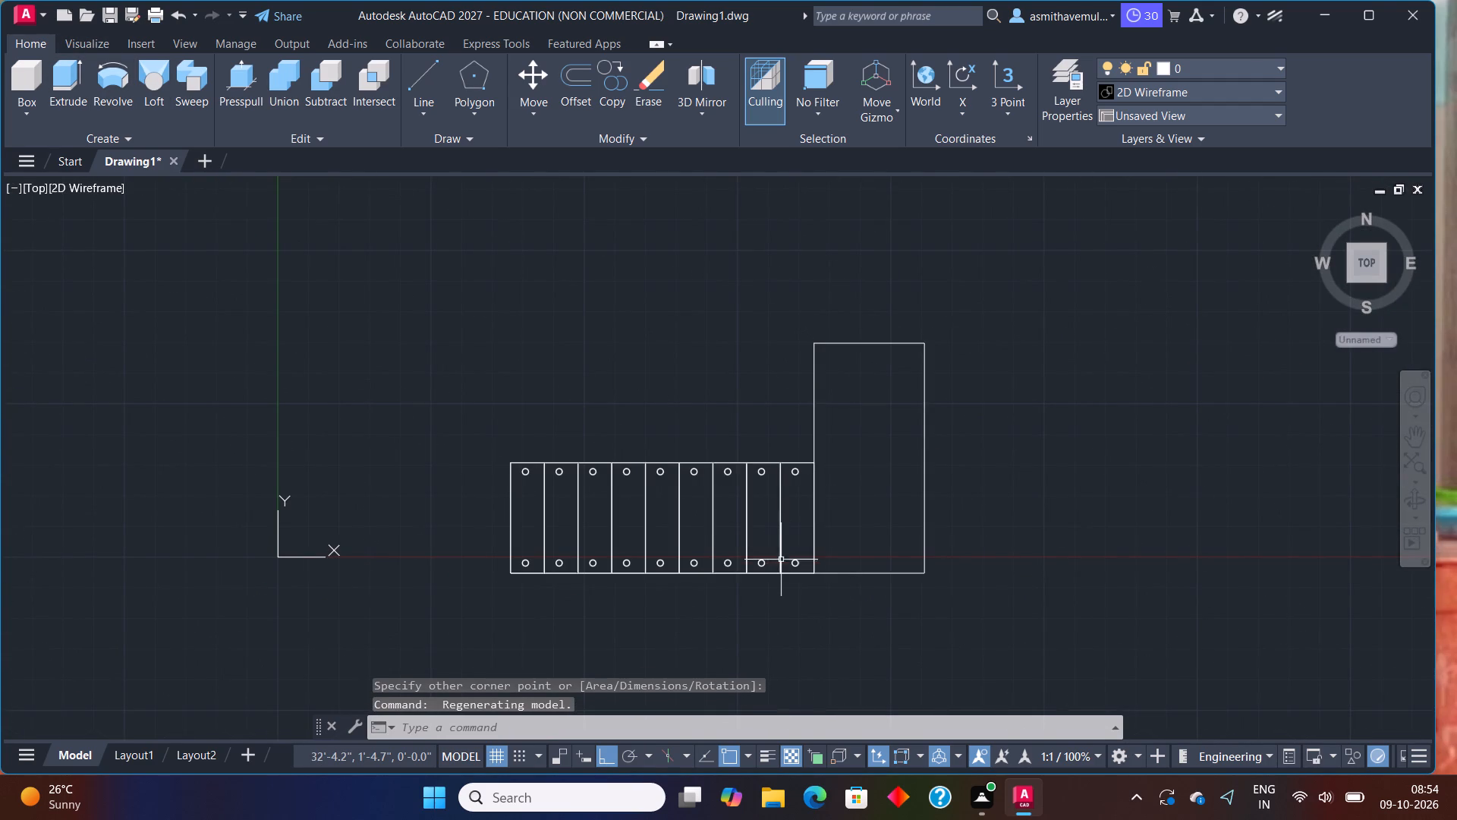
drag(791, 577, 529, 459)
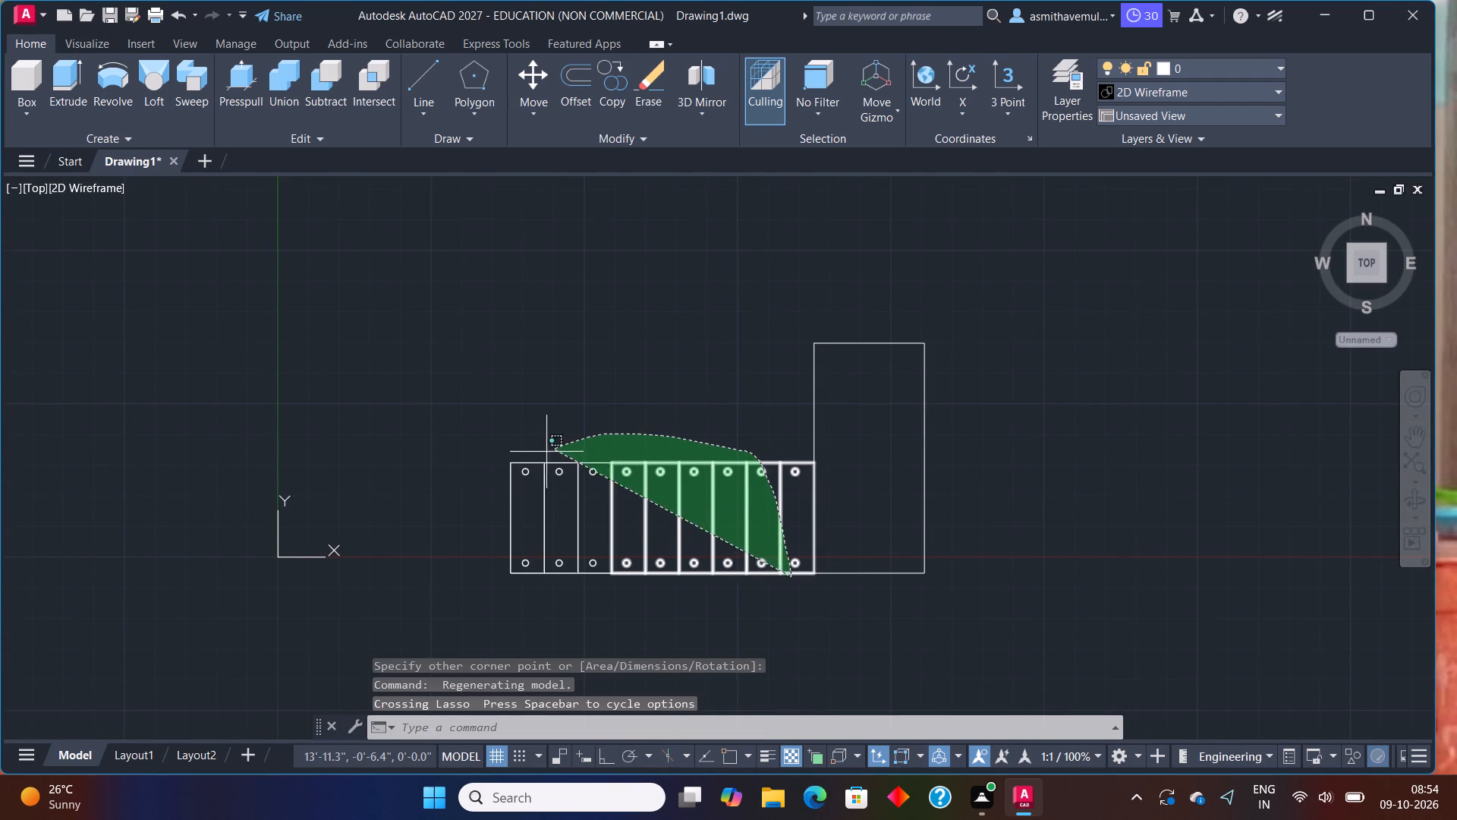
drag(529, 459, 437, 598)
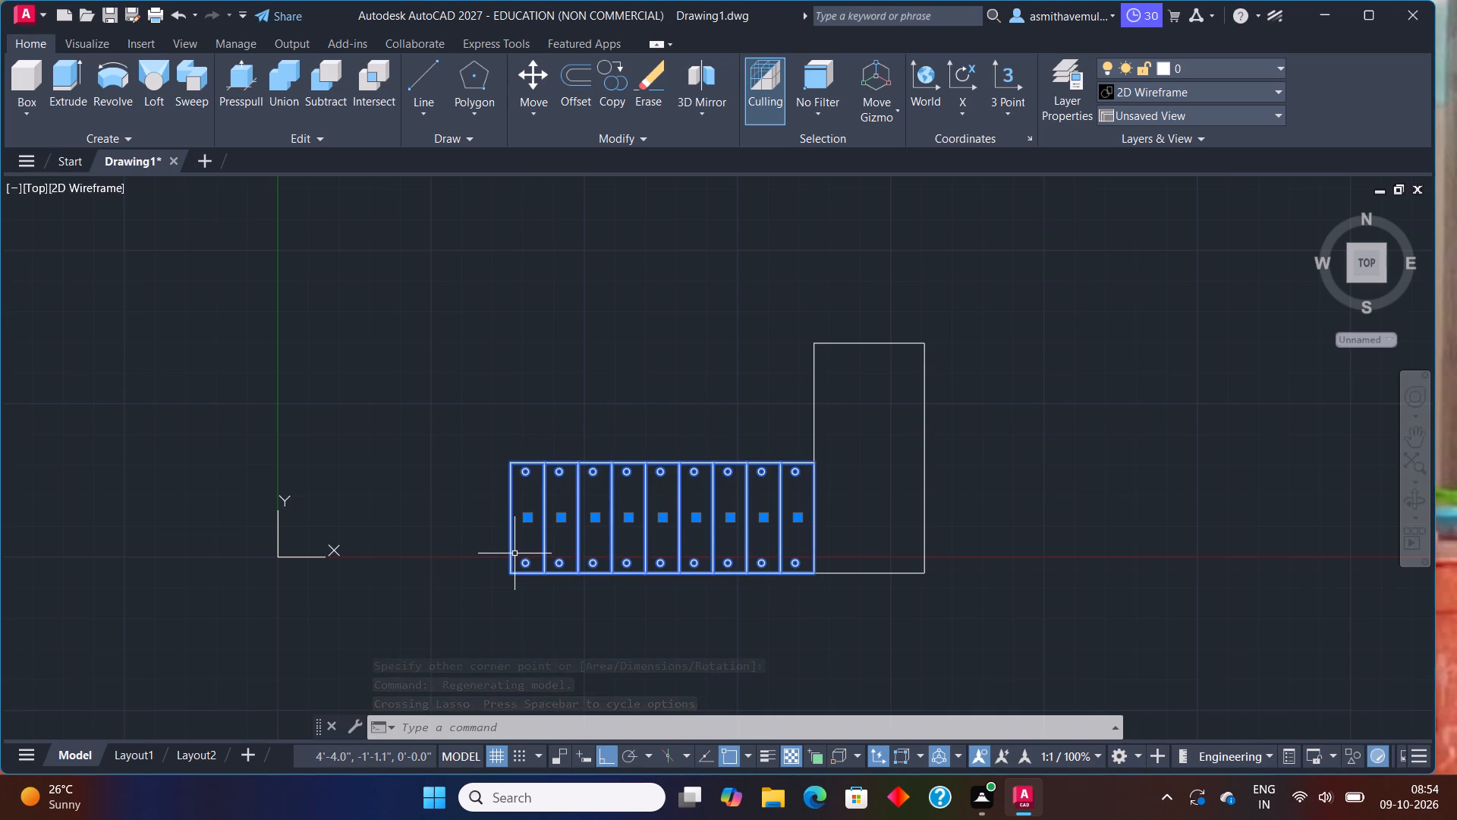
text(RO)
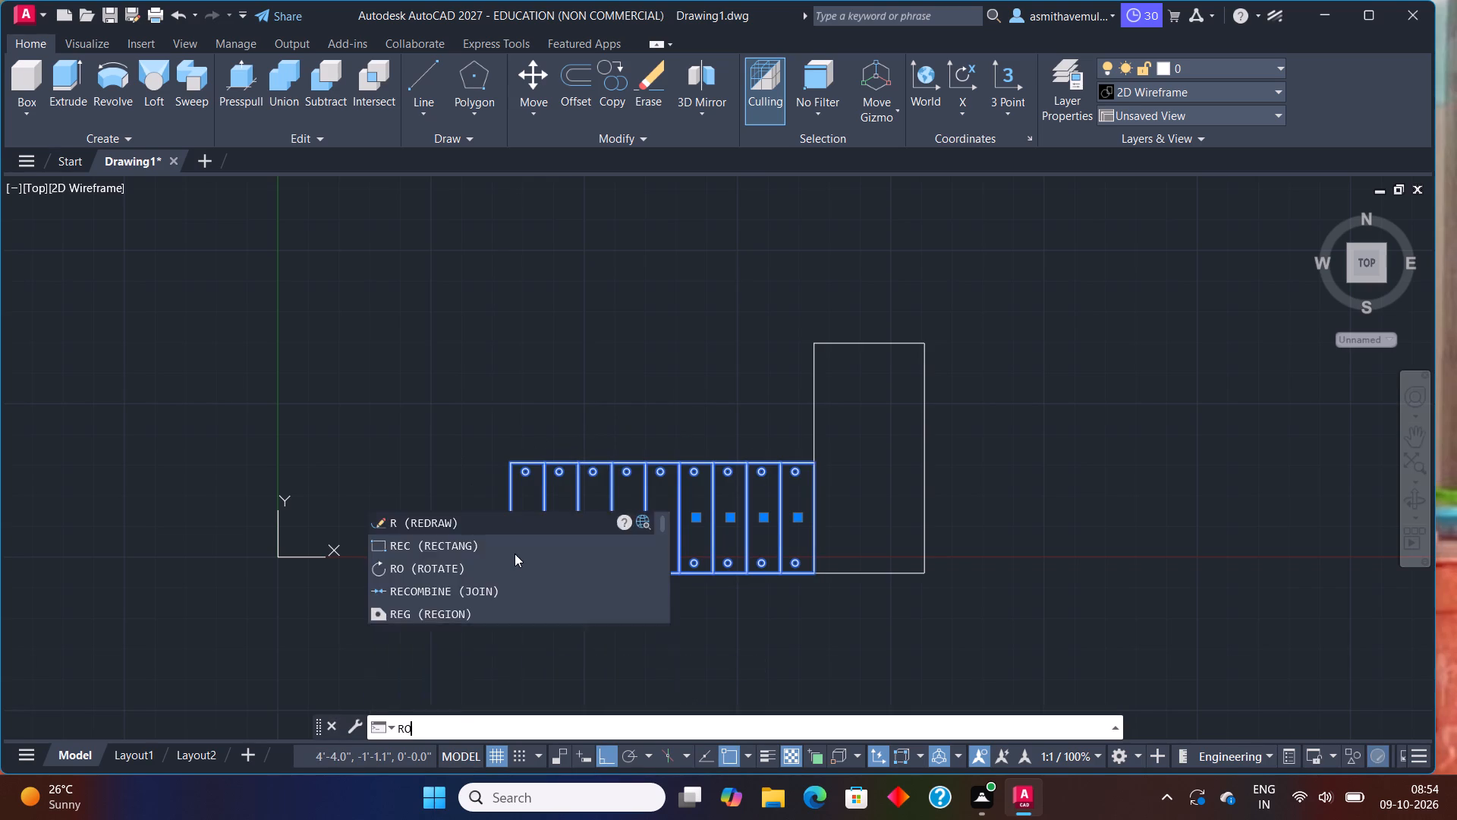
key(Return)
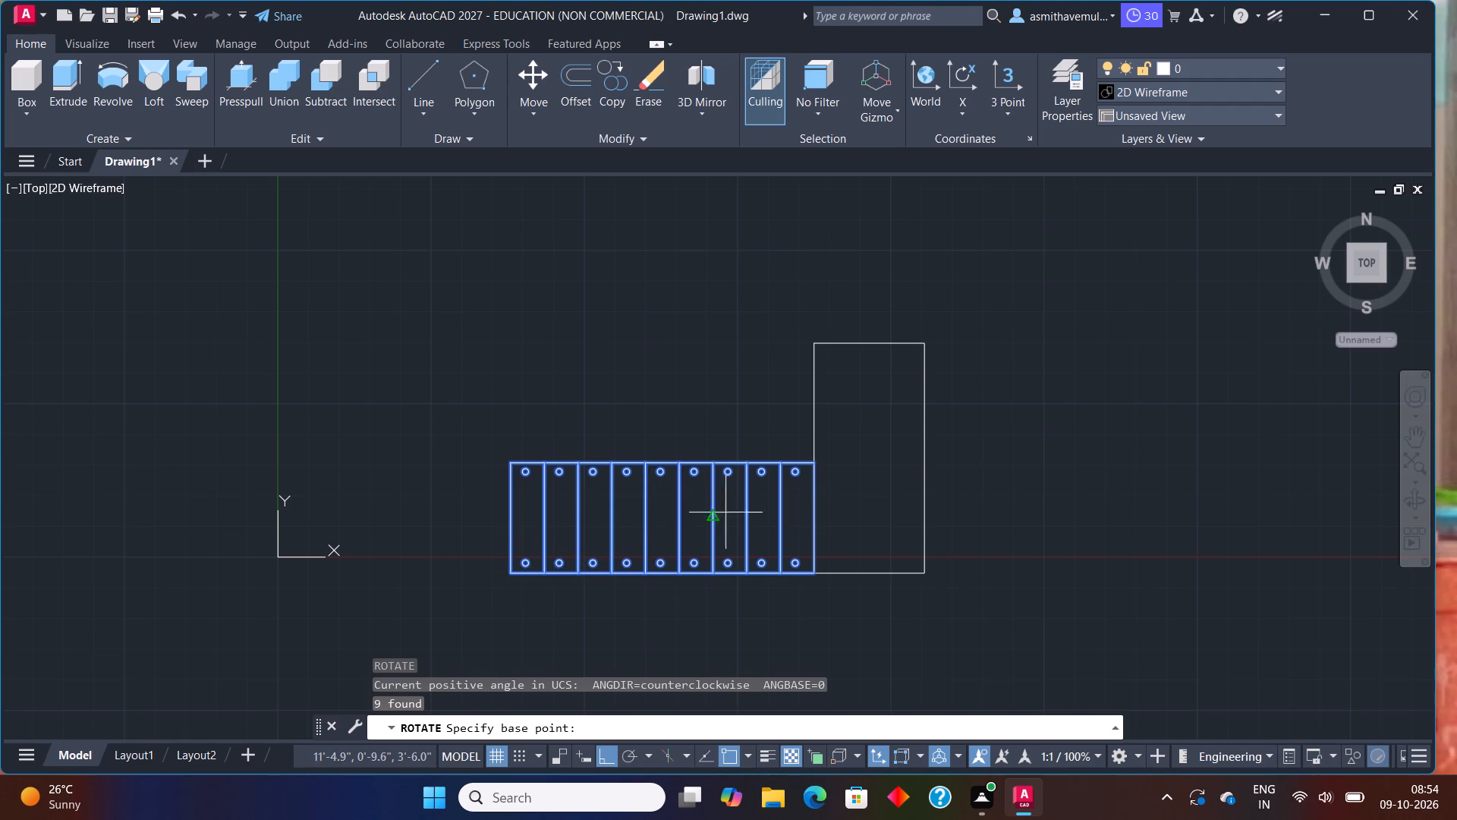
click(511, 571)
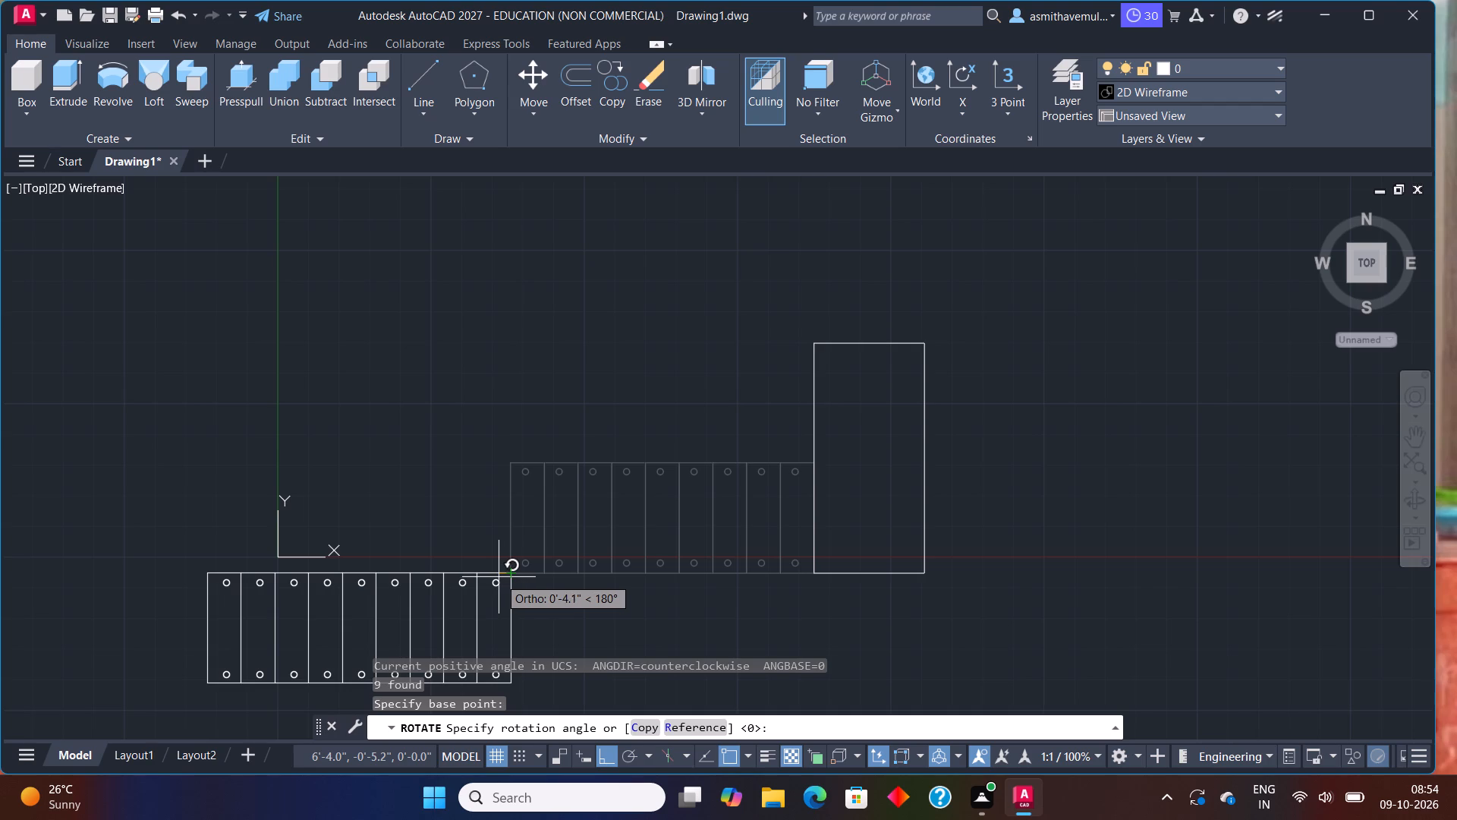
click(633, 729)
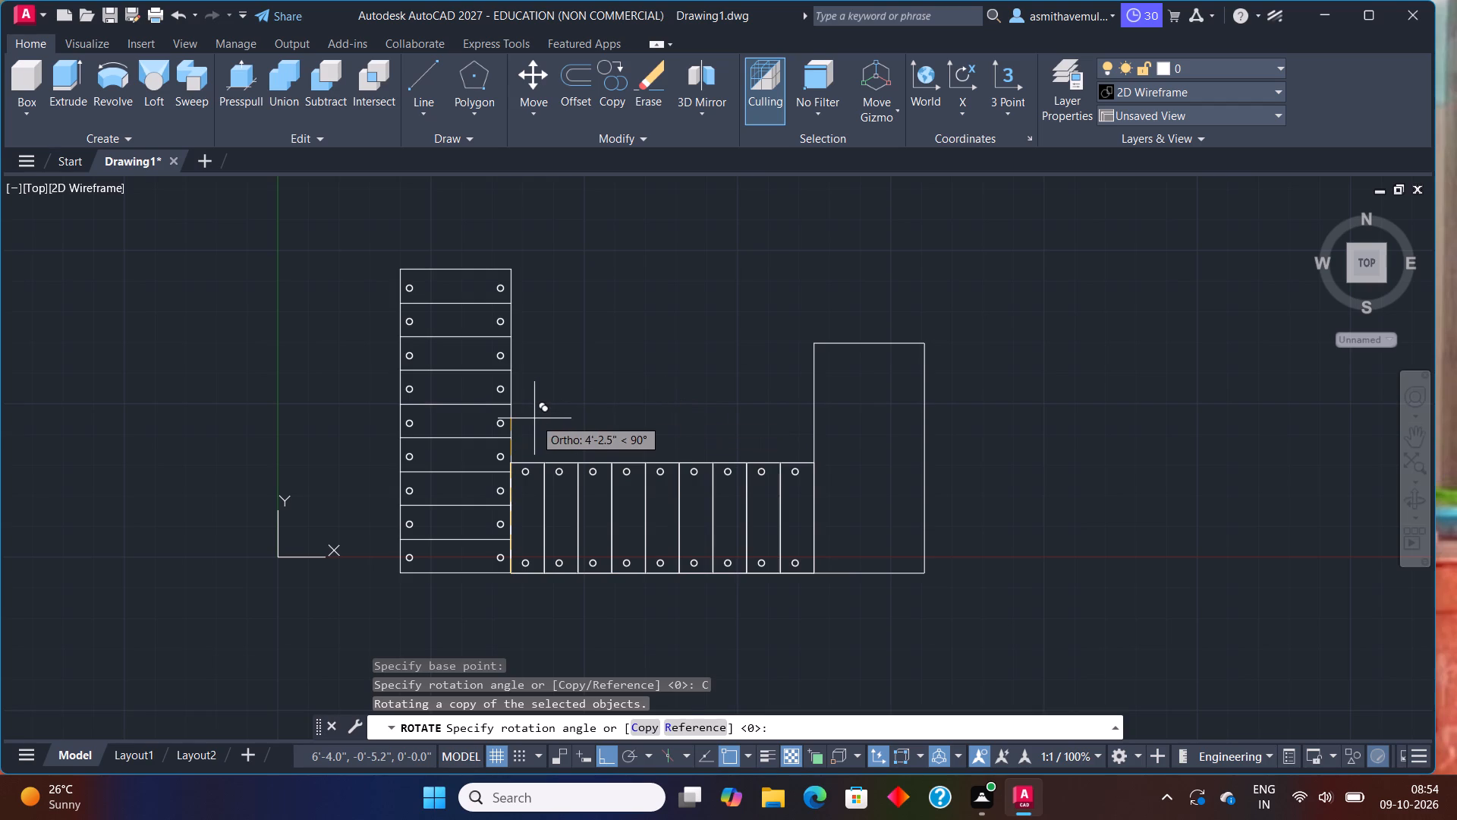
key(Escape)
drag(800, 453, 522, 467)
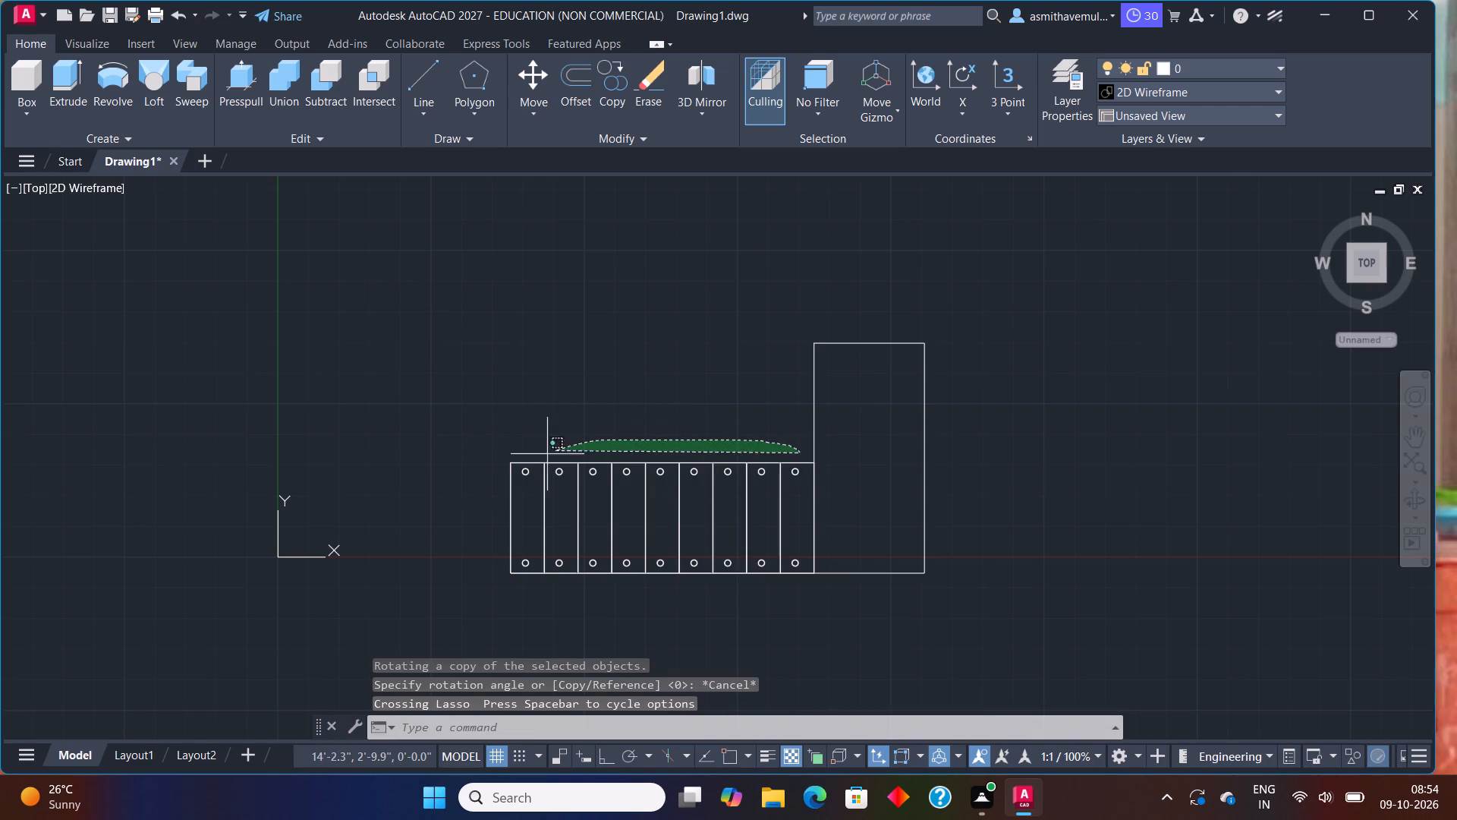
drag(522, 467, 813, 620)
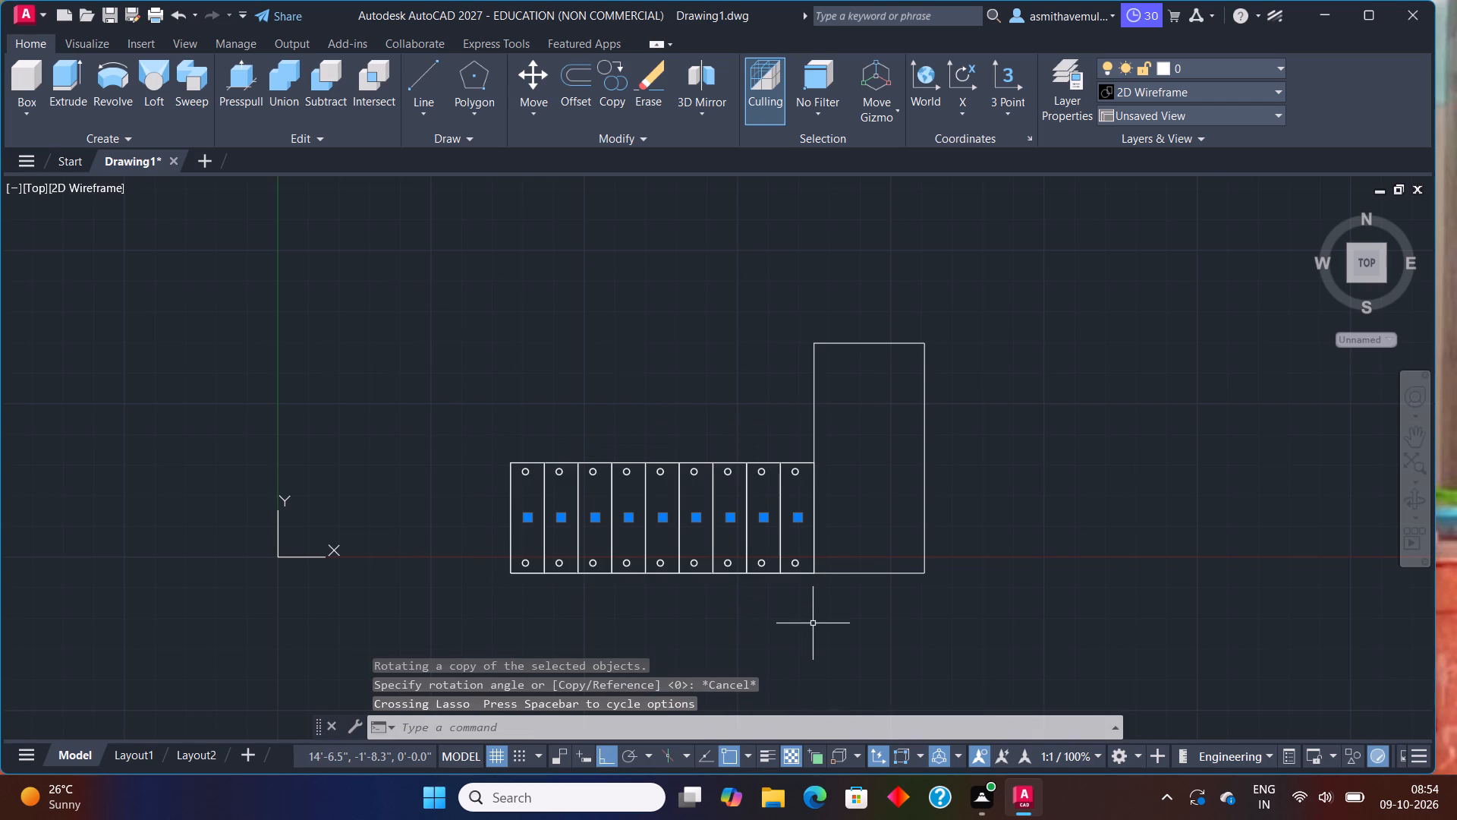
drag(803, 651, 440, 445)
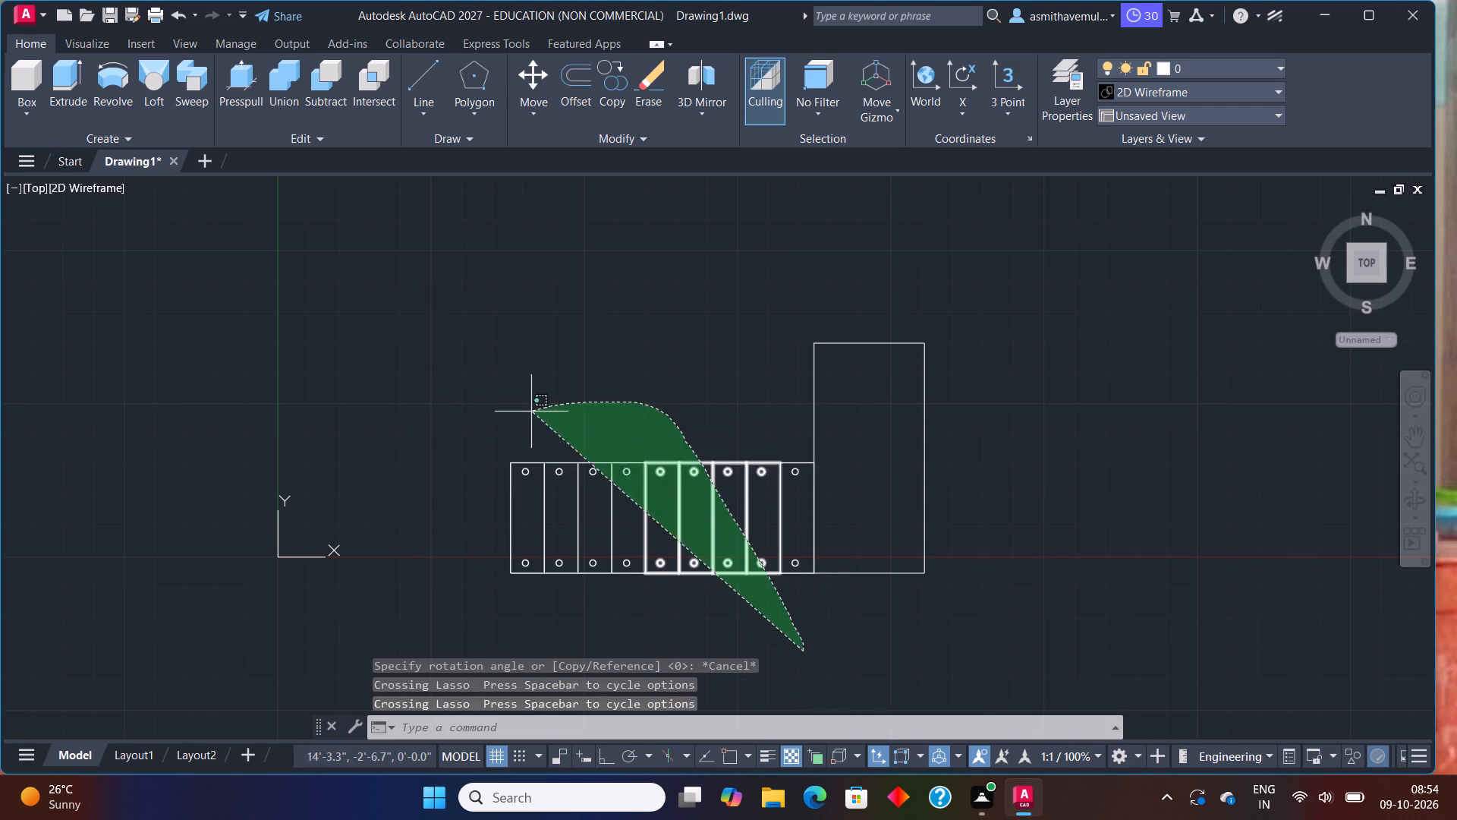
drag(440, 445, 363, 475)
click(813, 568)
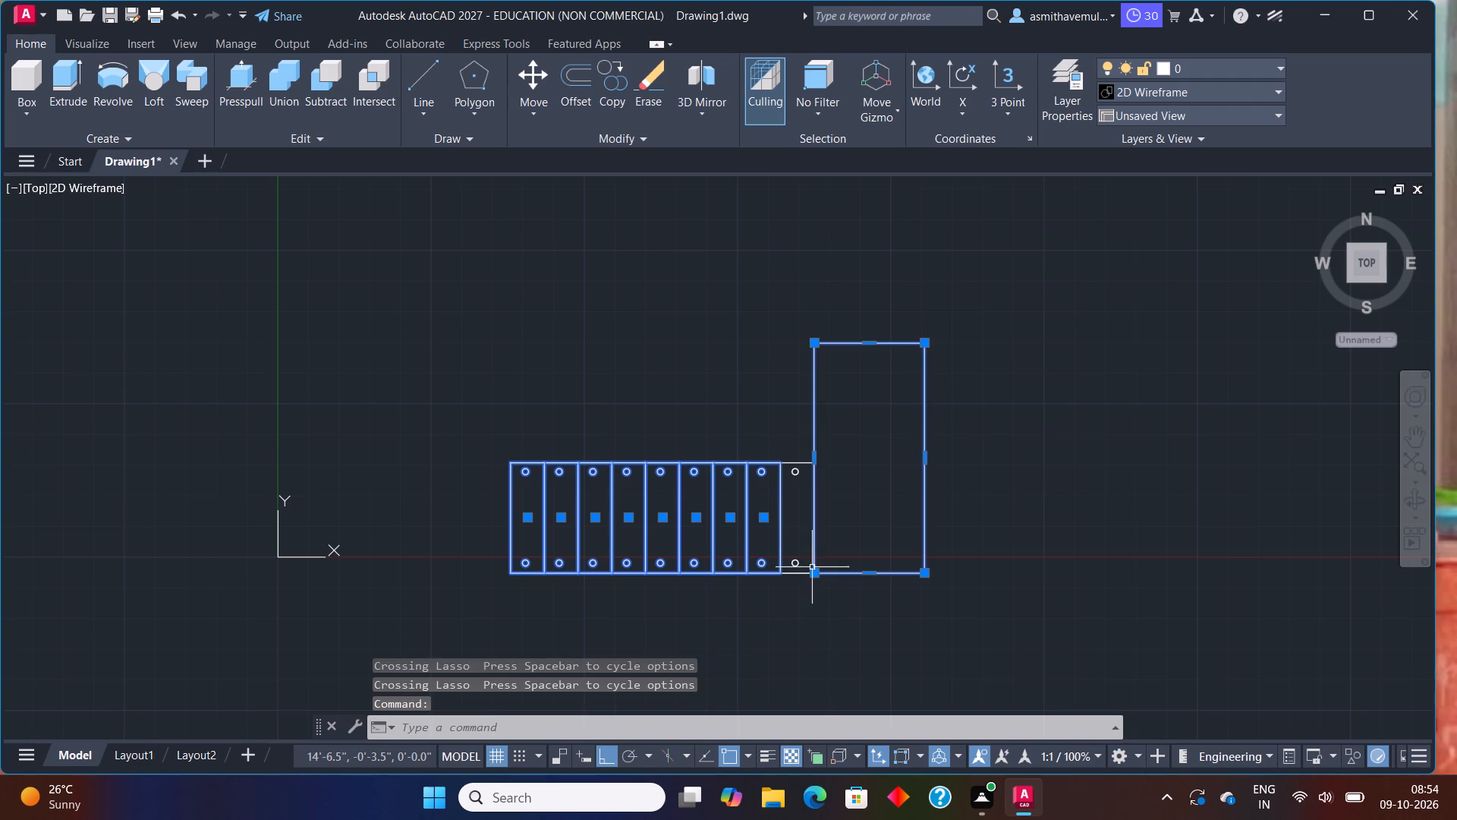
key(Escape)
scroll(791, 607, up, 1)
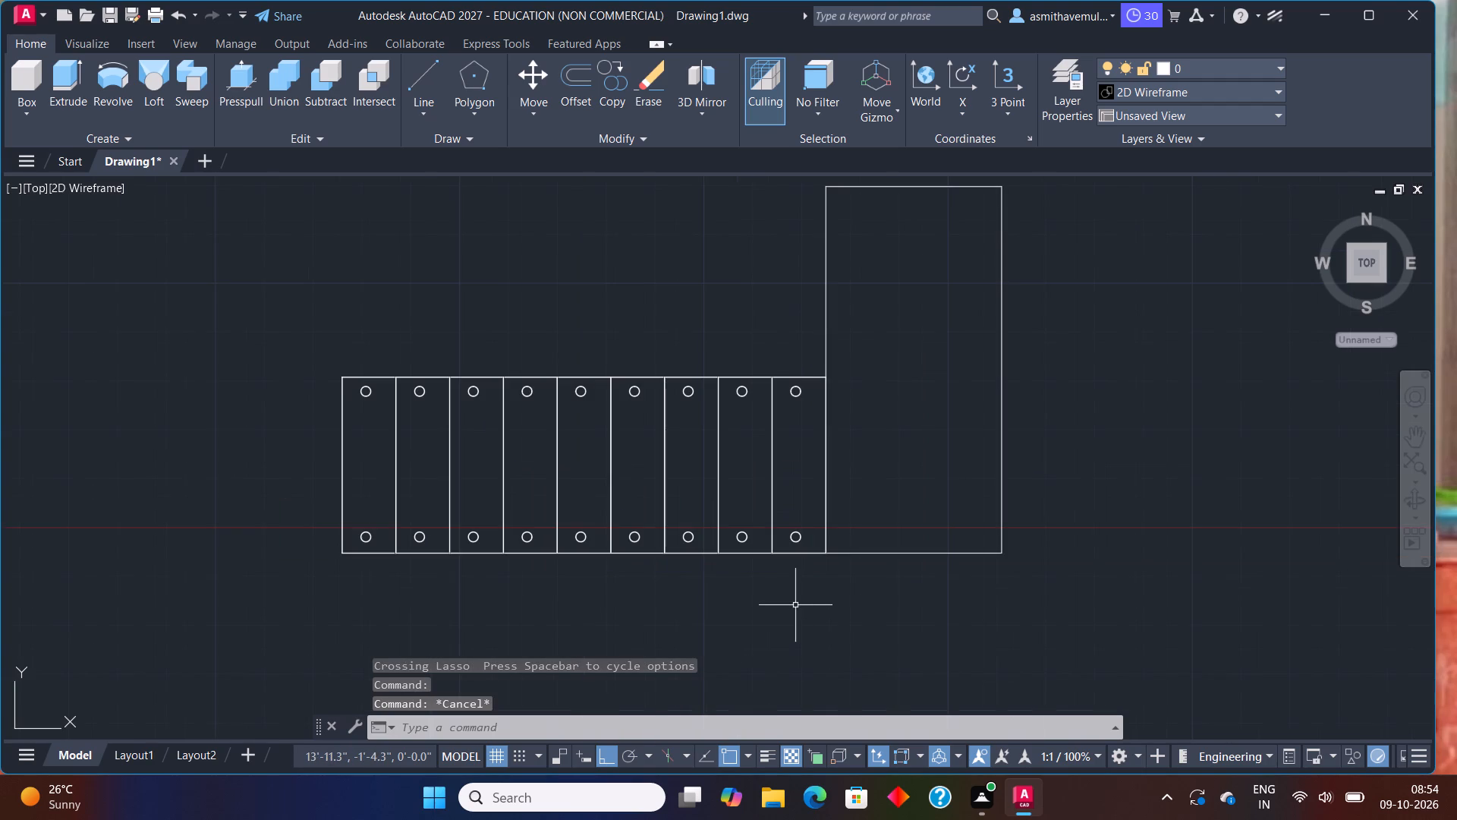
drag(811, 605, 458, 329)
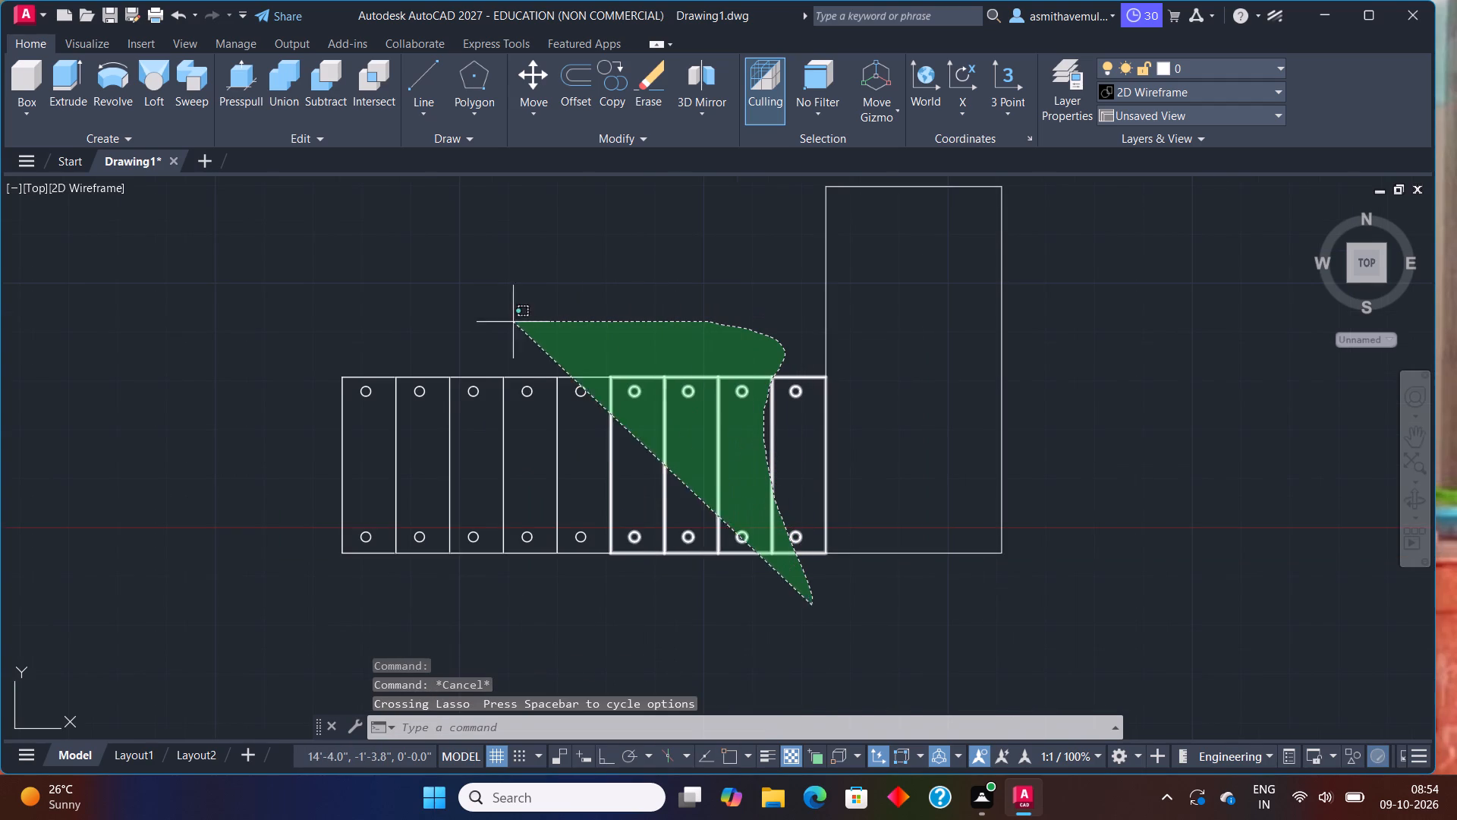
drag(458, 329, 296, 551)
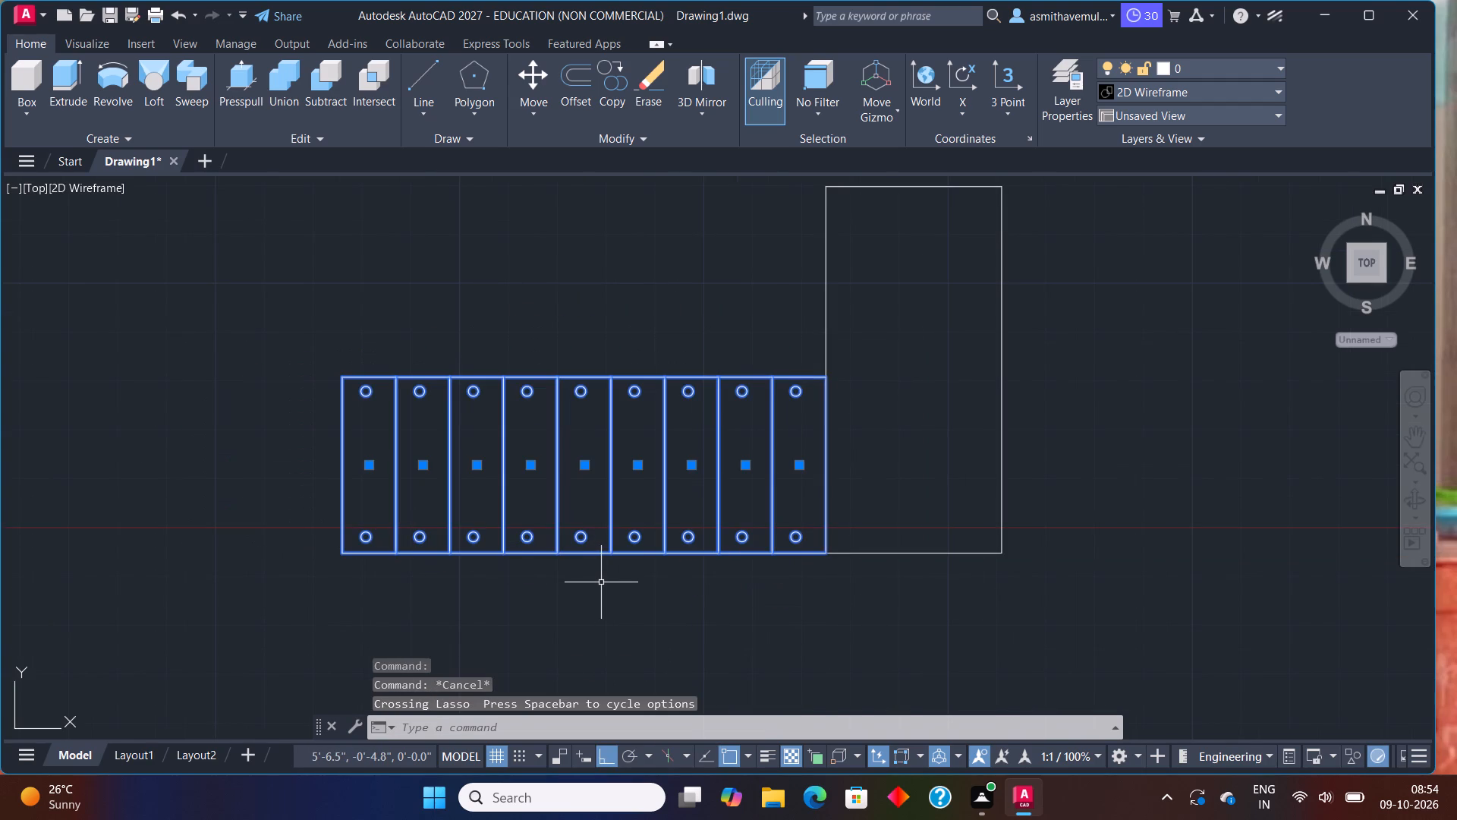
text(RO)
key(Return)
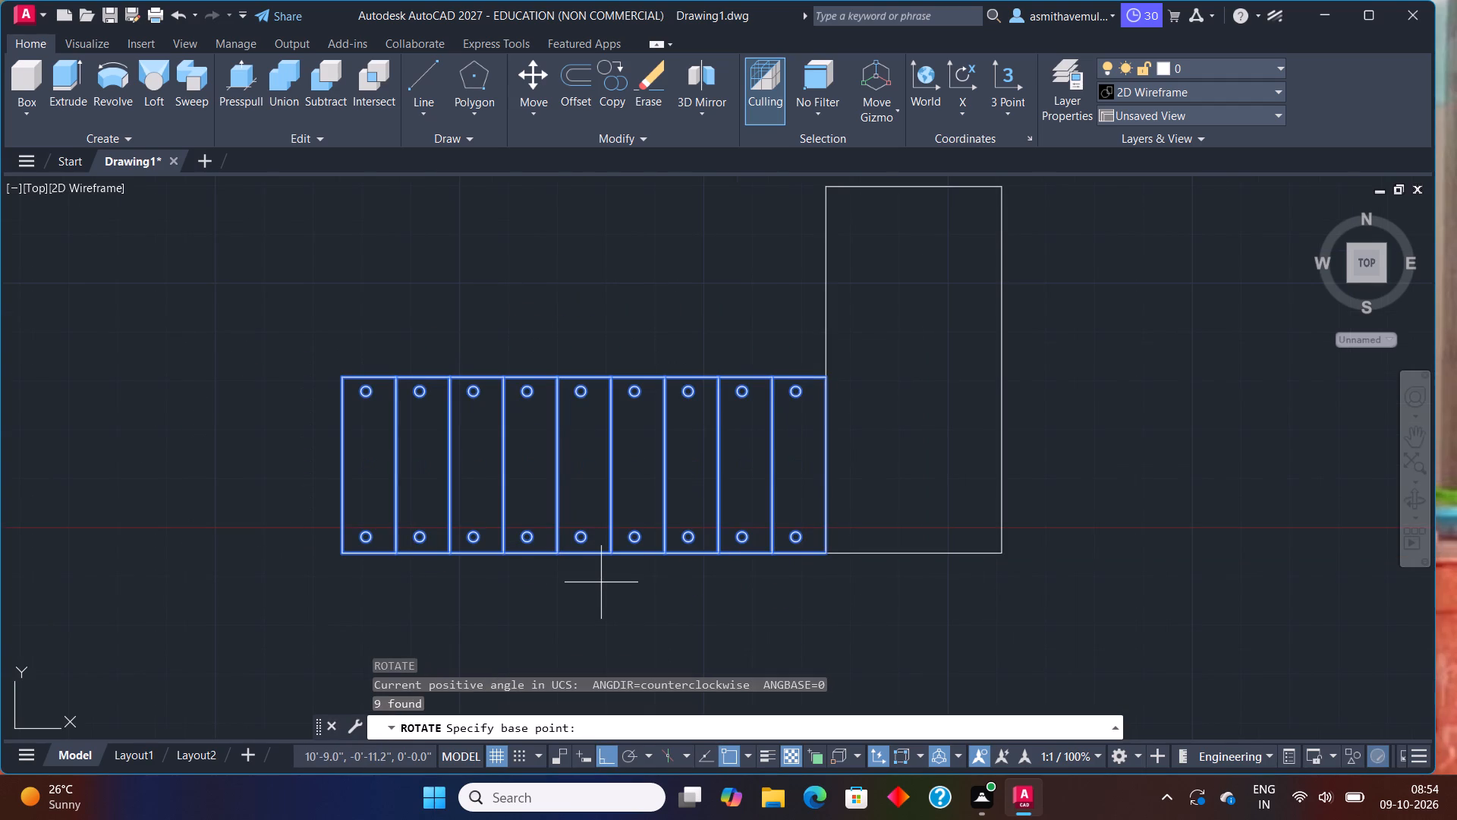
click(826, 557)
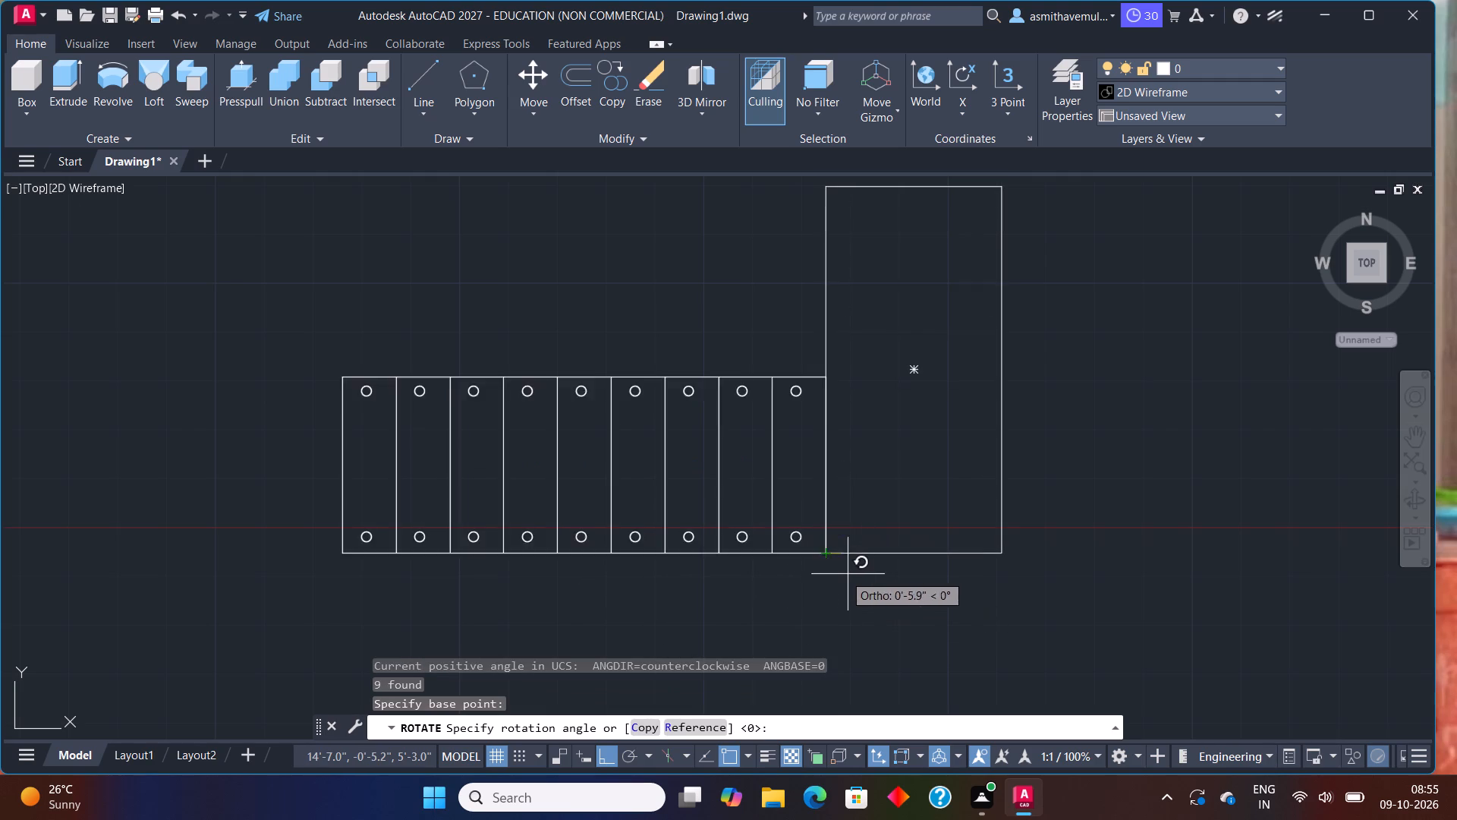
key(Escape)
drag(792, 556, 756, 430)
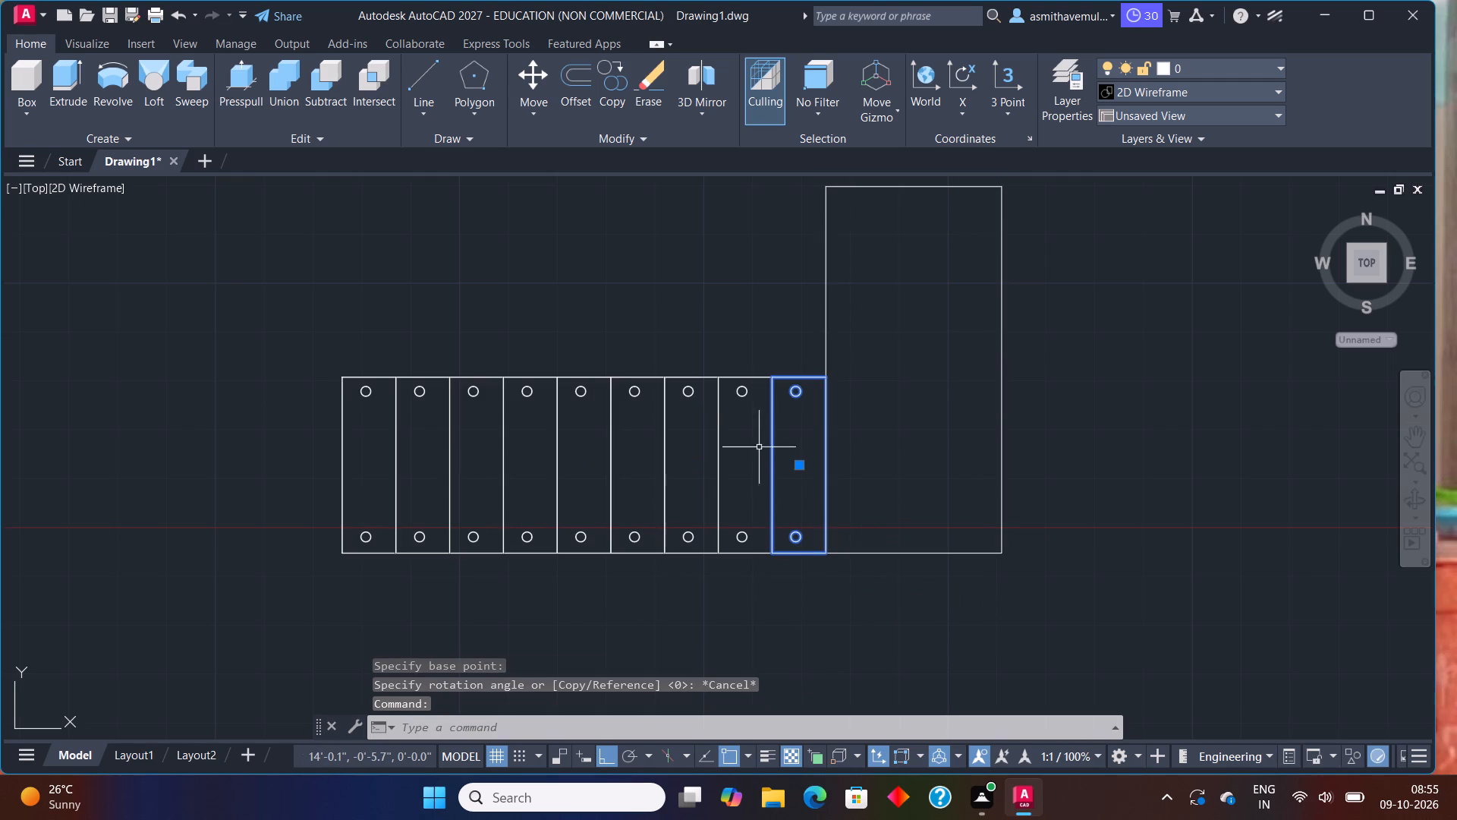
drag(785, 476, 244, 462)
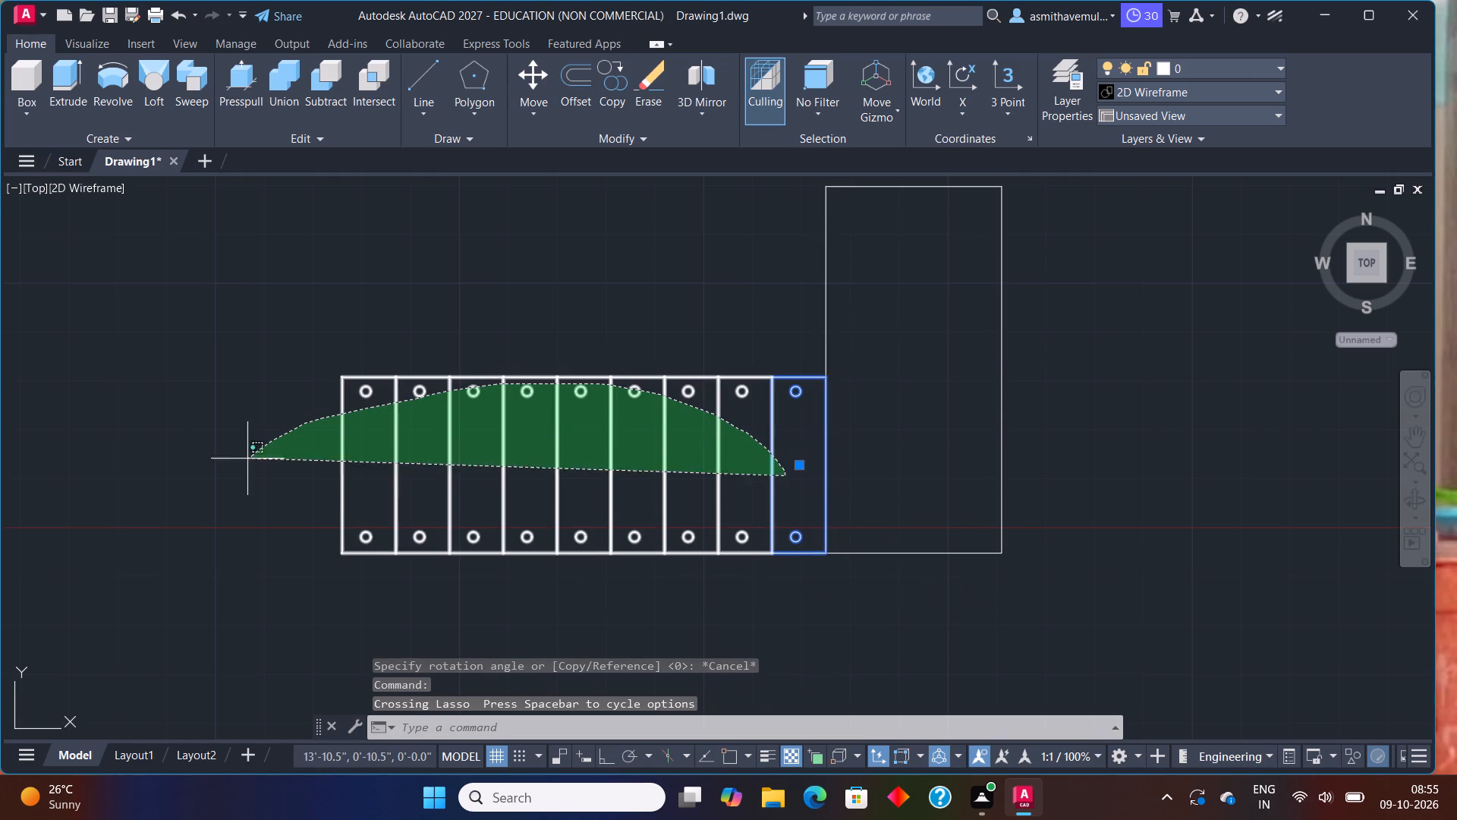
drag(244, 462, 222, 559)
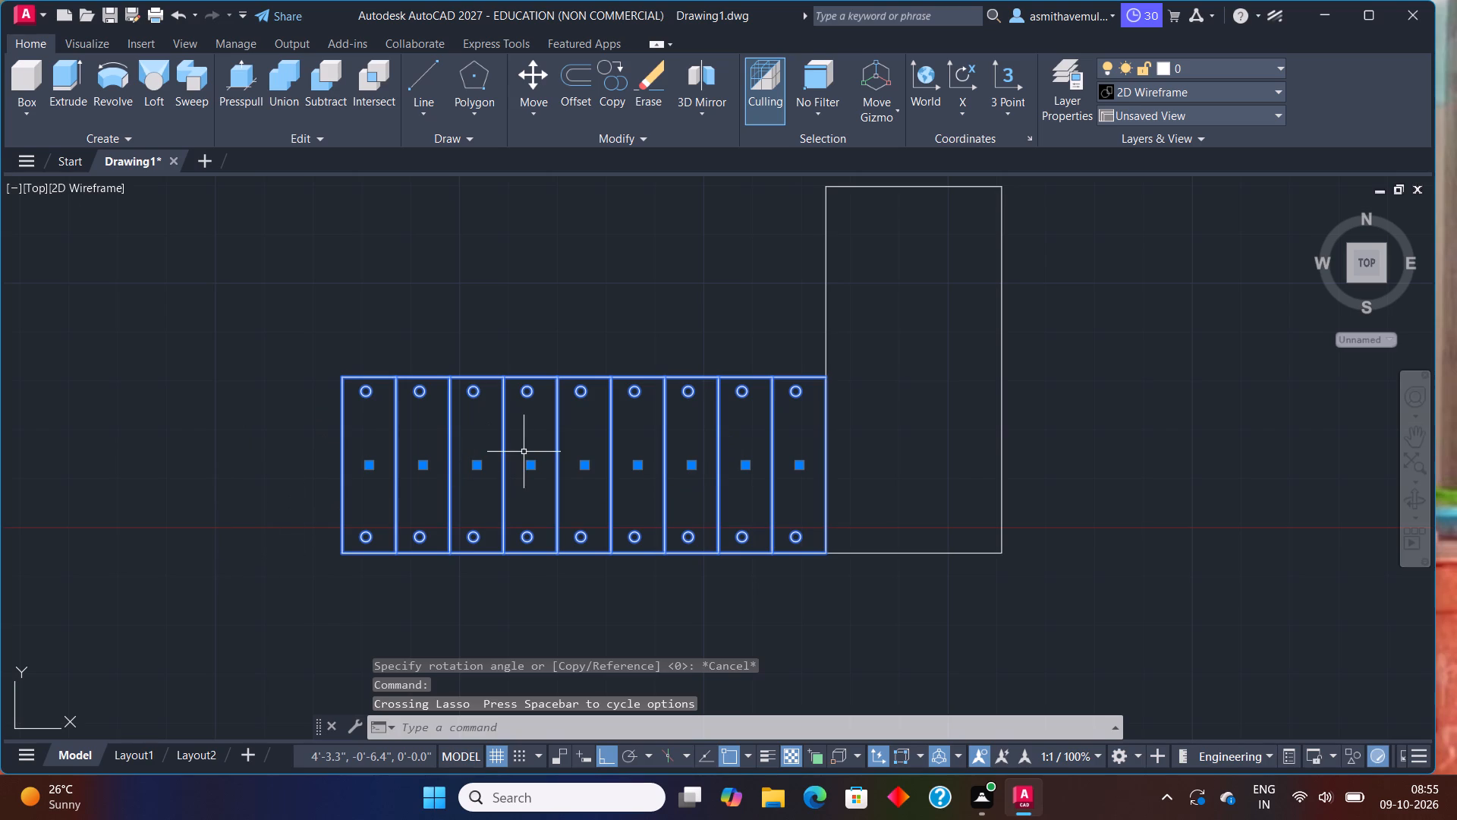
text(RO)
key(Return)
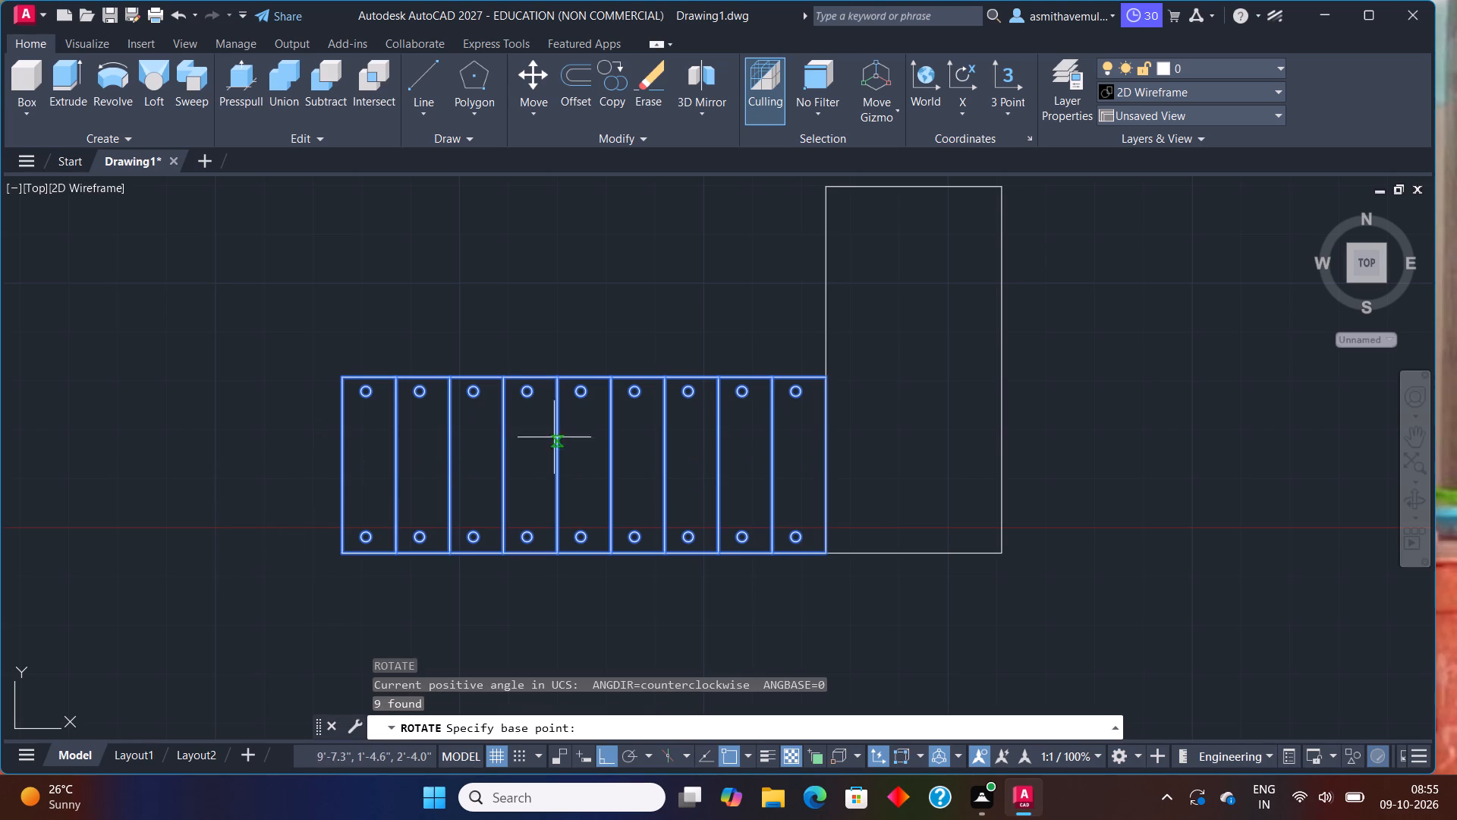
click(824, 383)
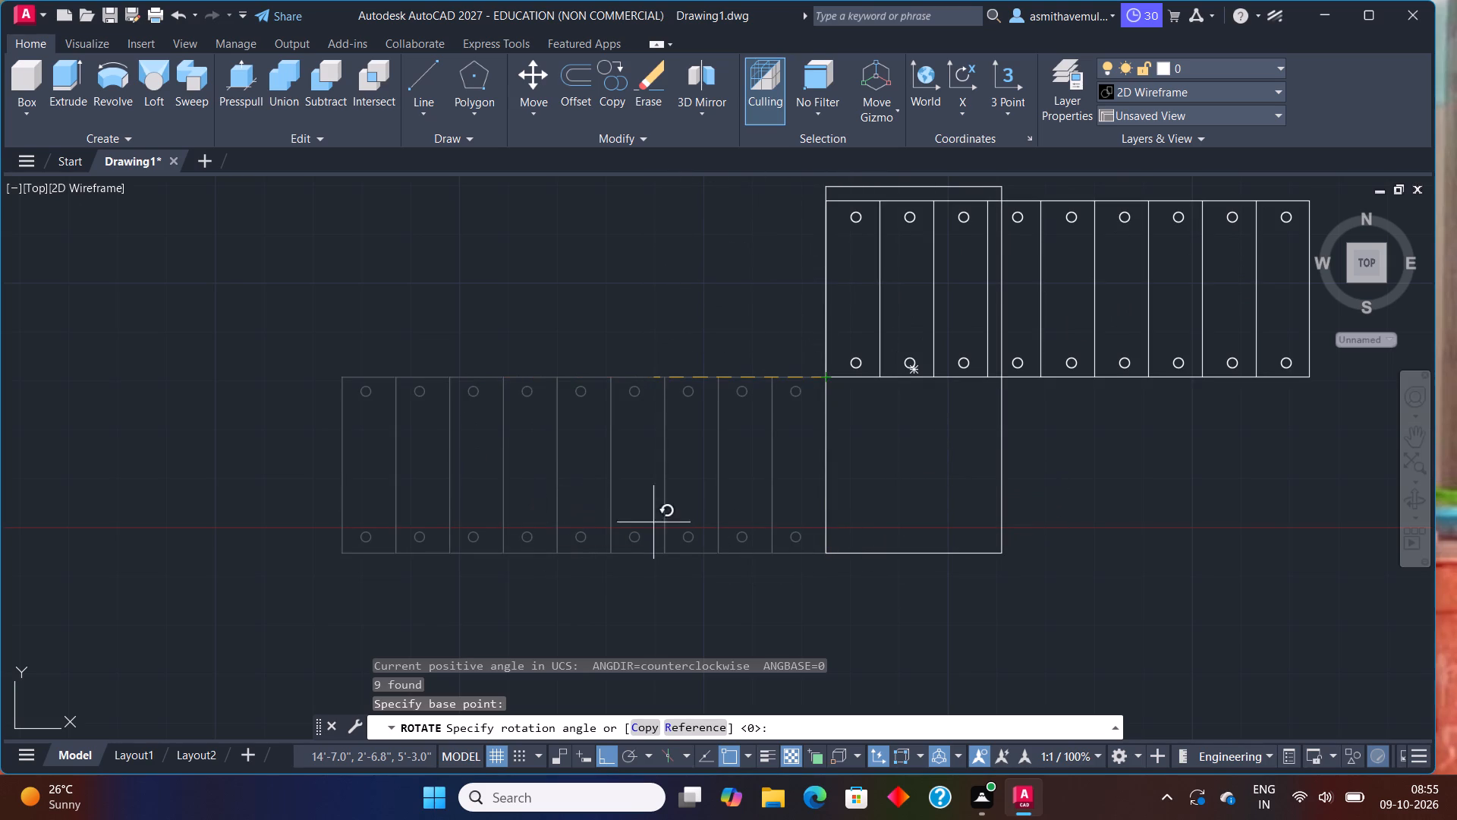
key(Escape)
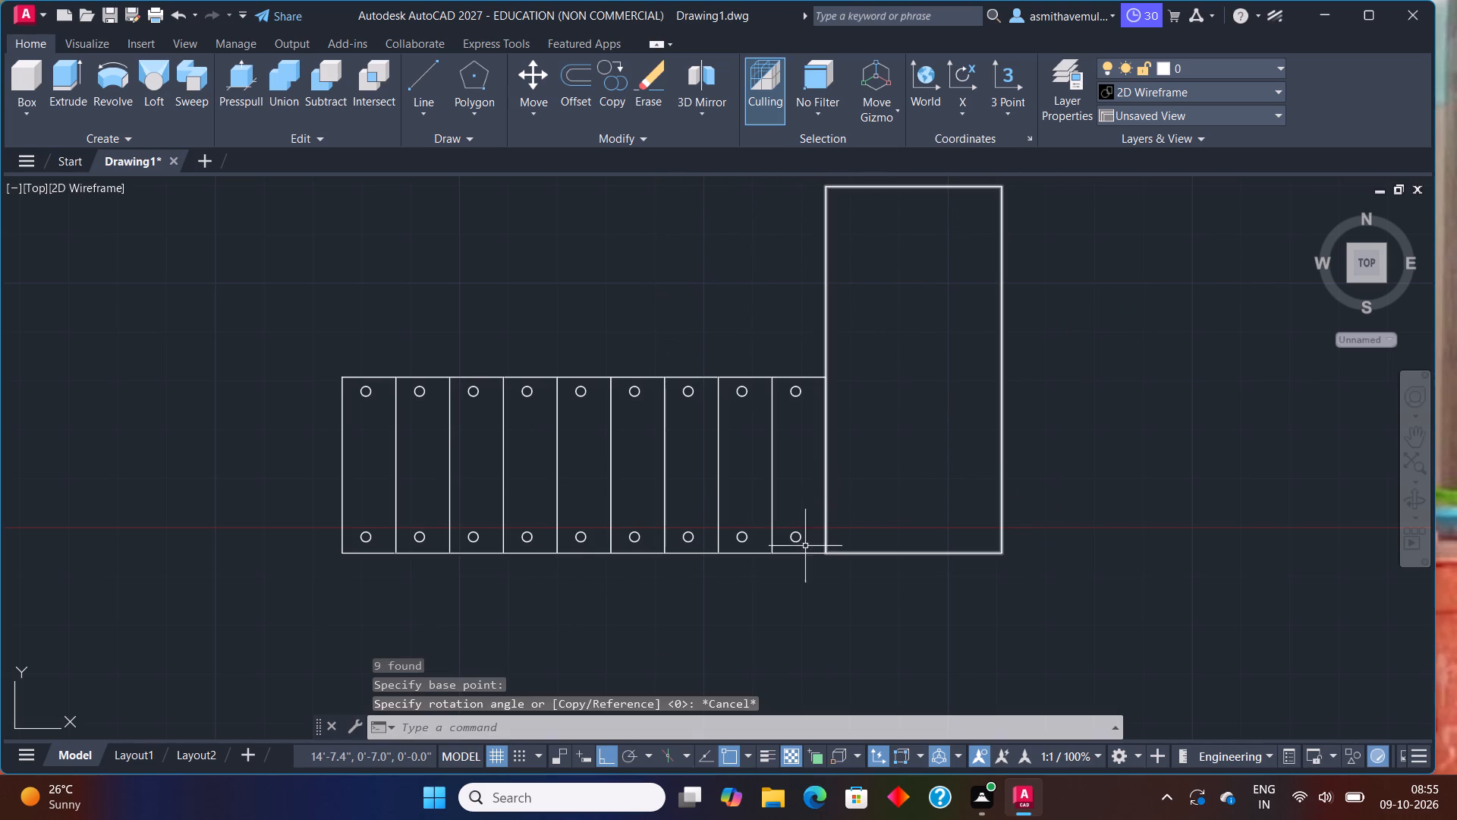
Rotate a copy of all nine step solids by 0° about the first step's outer corner, on the landing rectangle's lower edge line.
drag(796, 600, 446, 347)
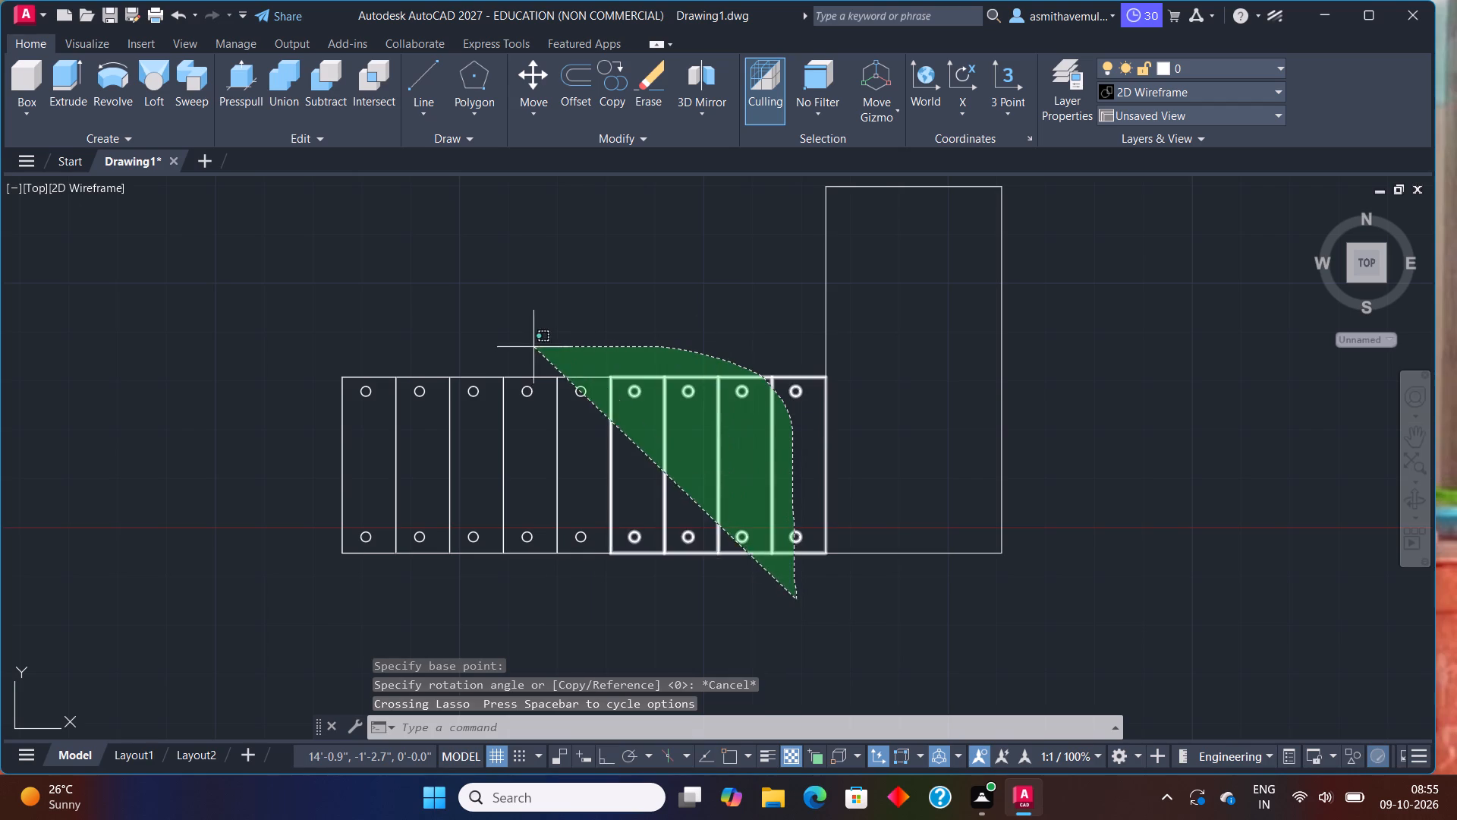
drag(446, 347, 195, 564)
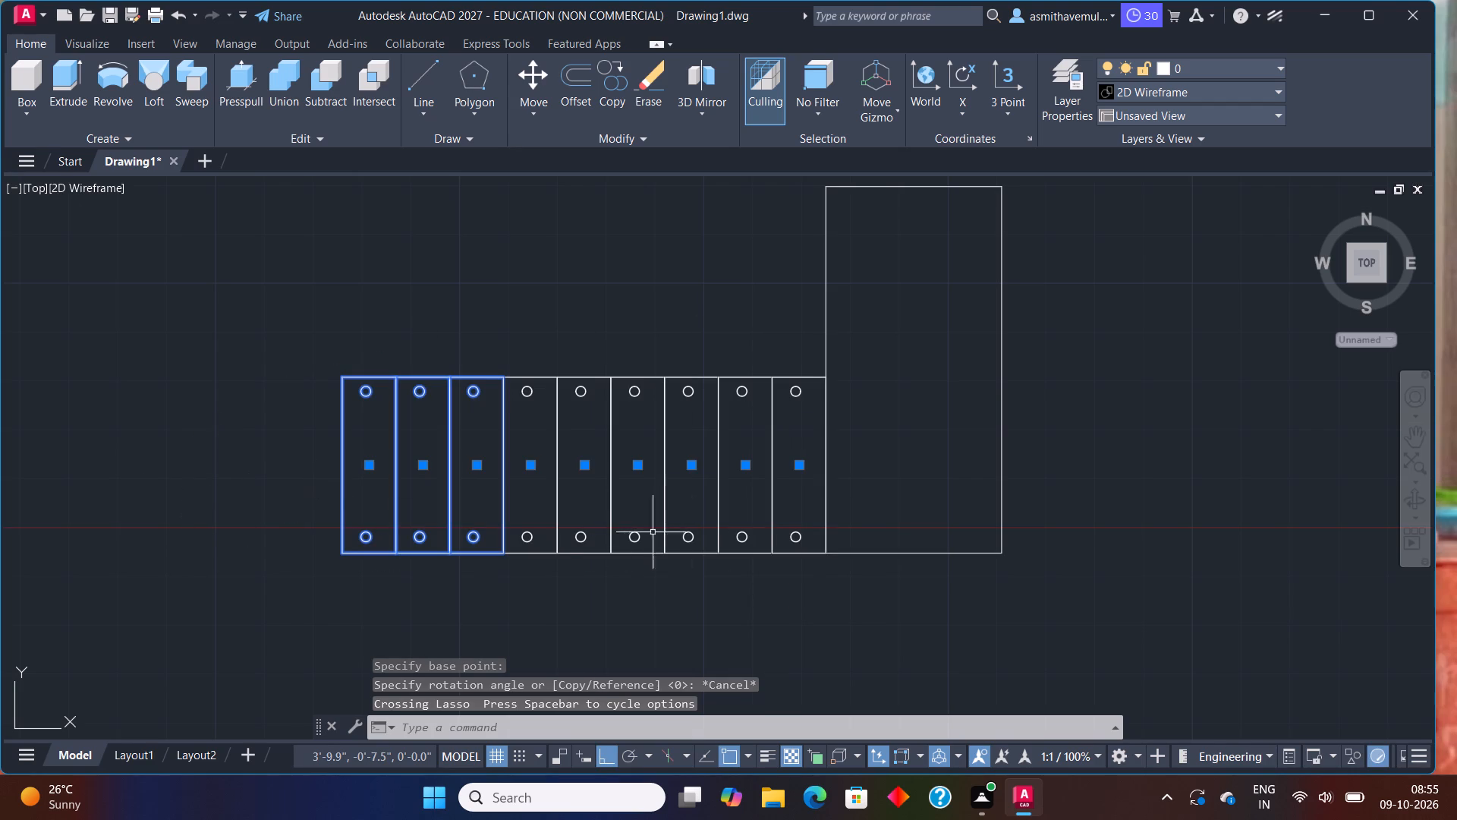
scroll(731, 535, up, 1)
middle_drag(732, 533, 787, 519)
scroll(790, 519, down, 1)
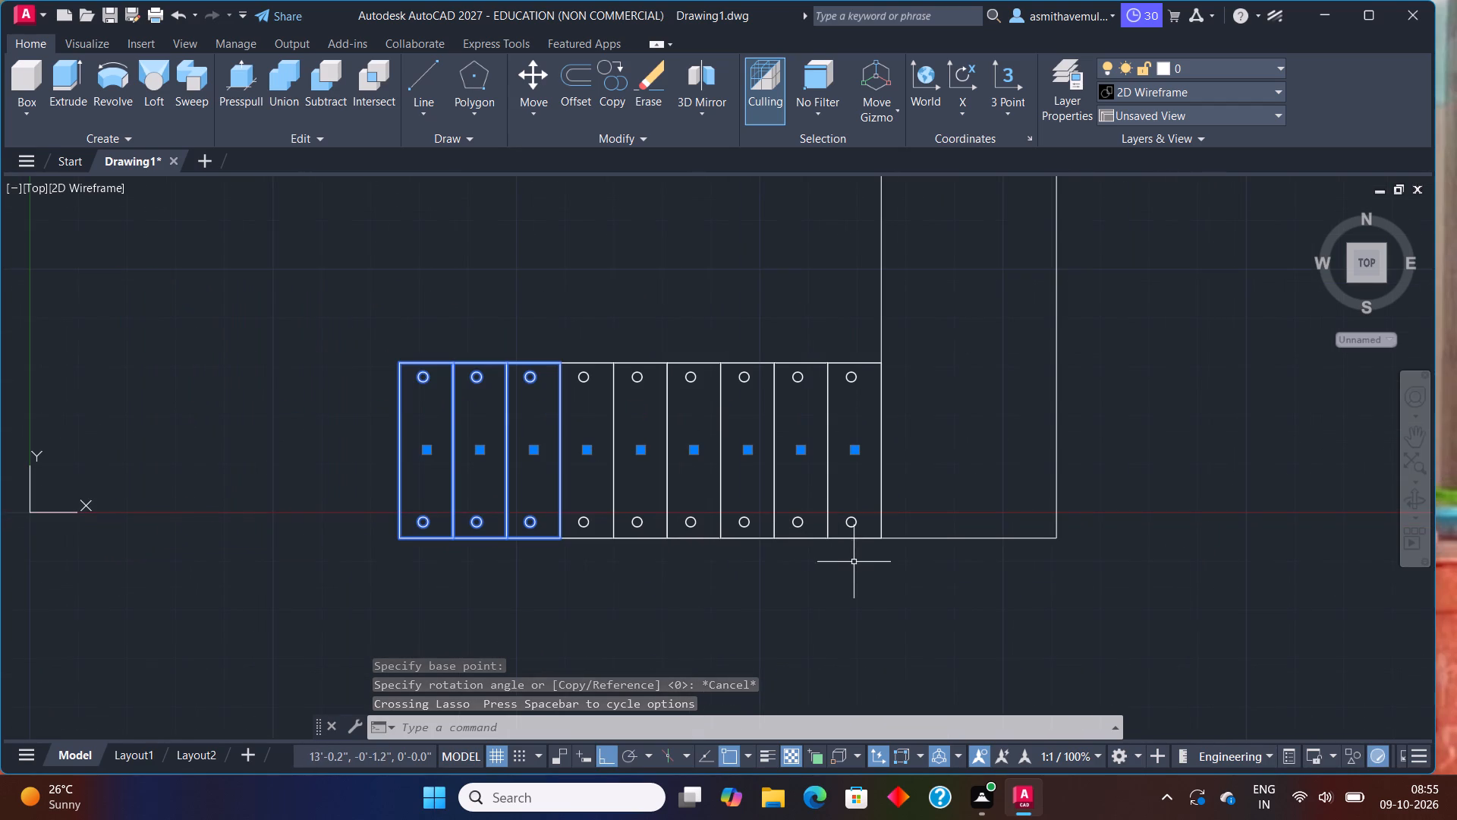
drag(856, 566, 288, 522)
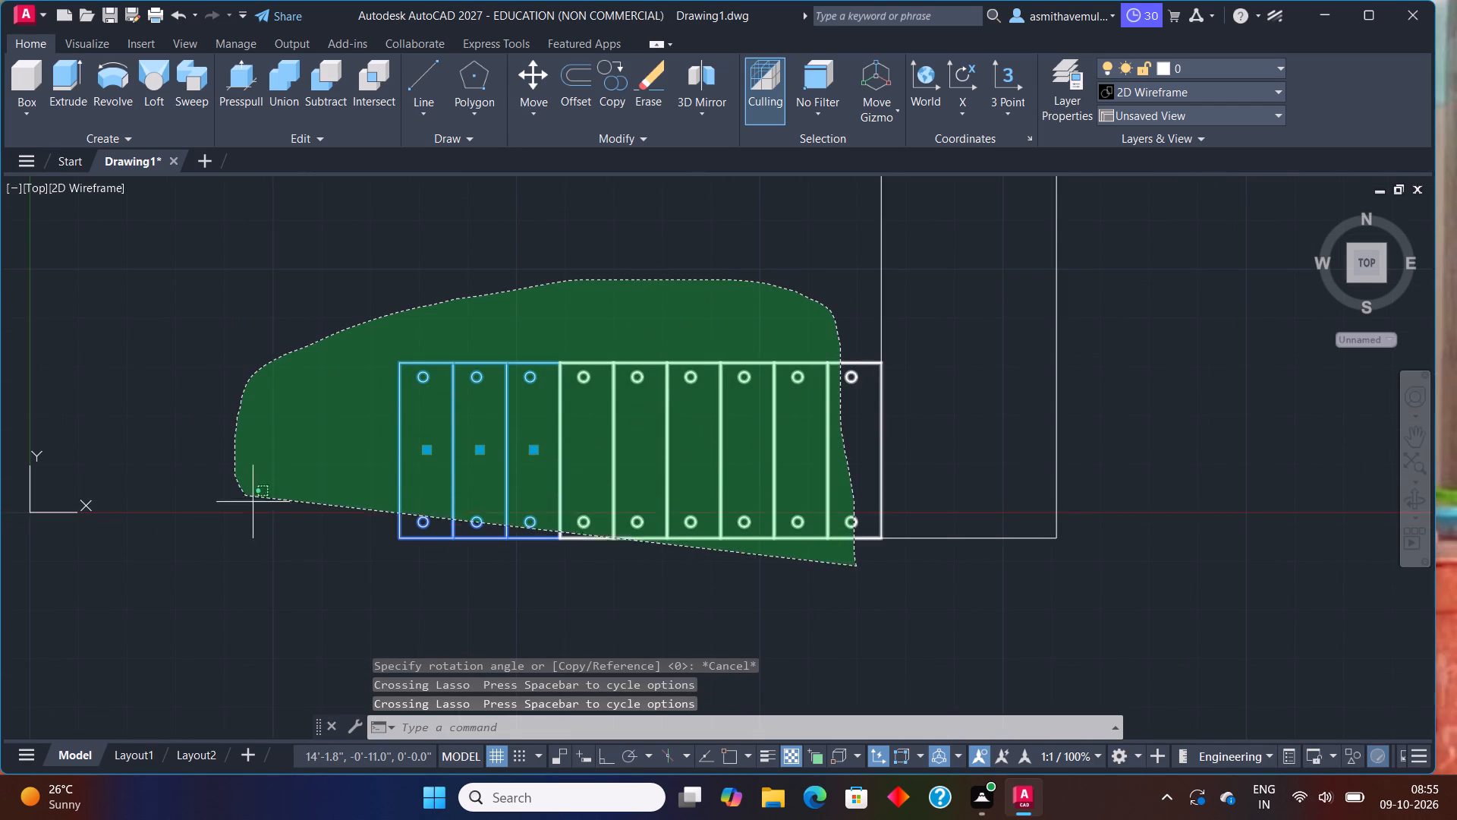
drag(288, 522, 418, 574)
text(RO)
key(Return)
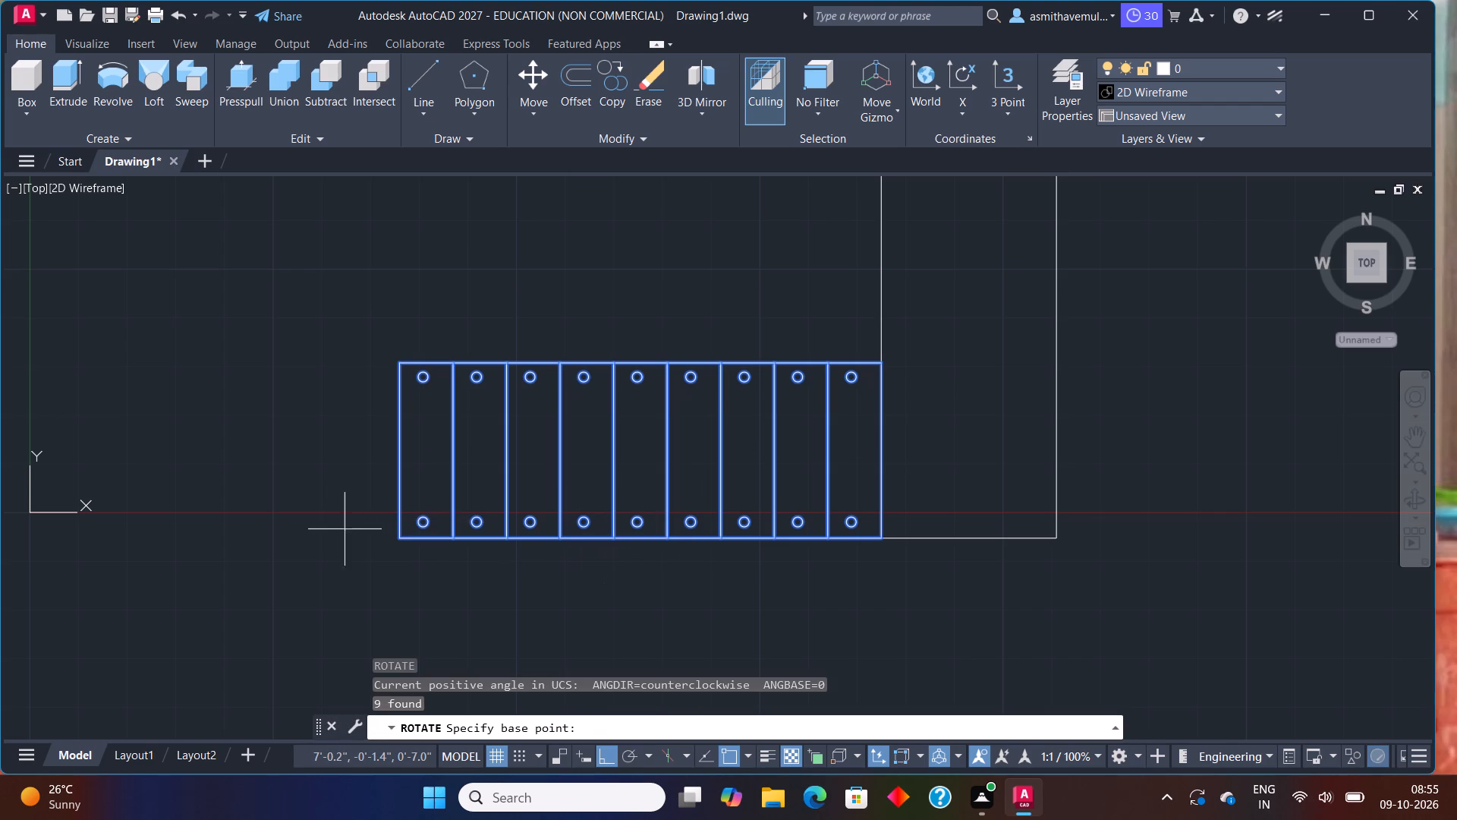
click(401, 538)
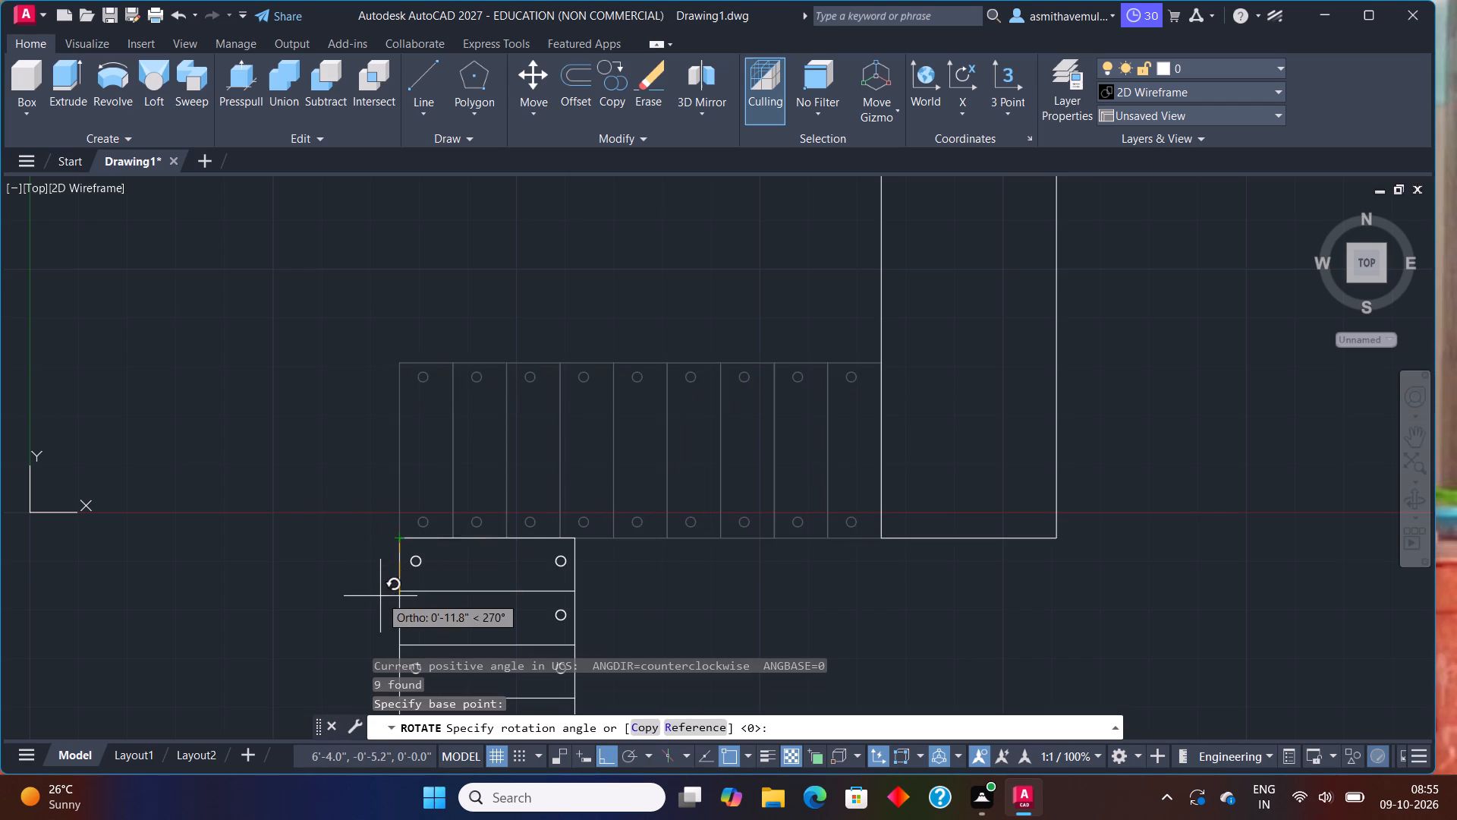
click(648, 734)
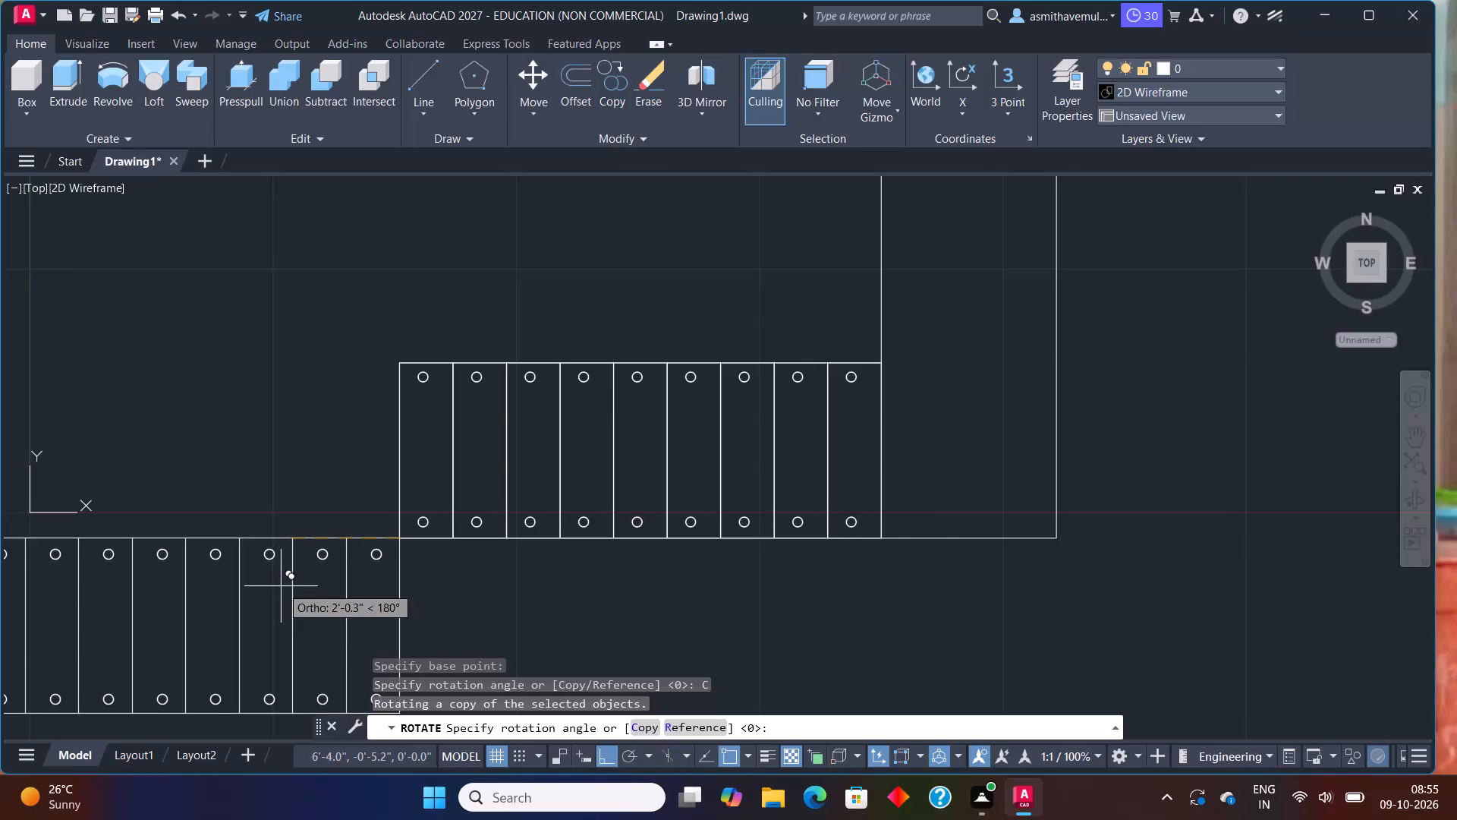
key(0)
key(Return)
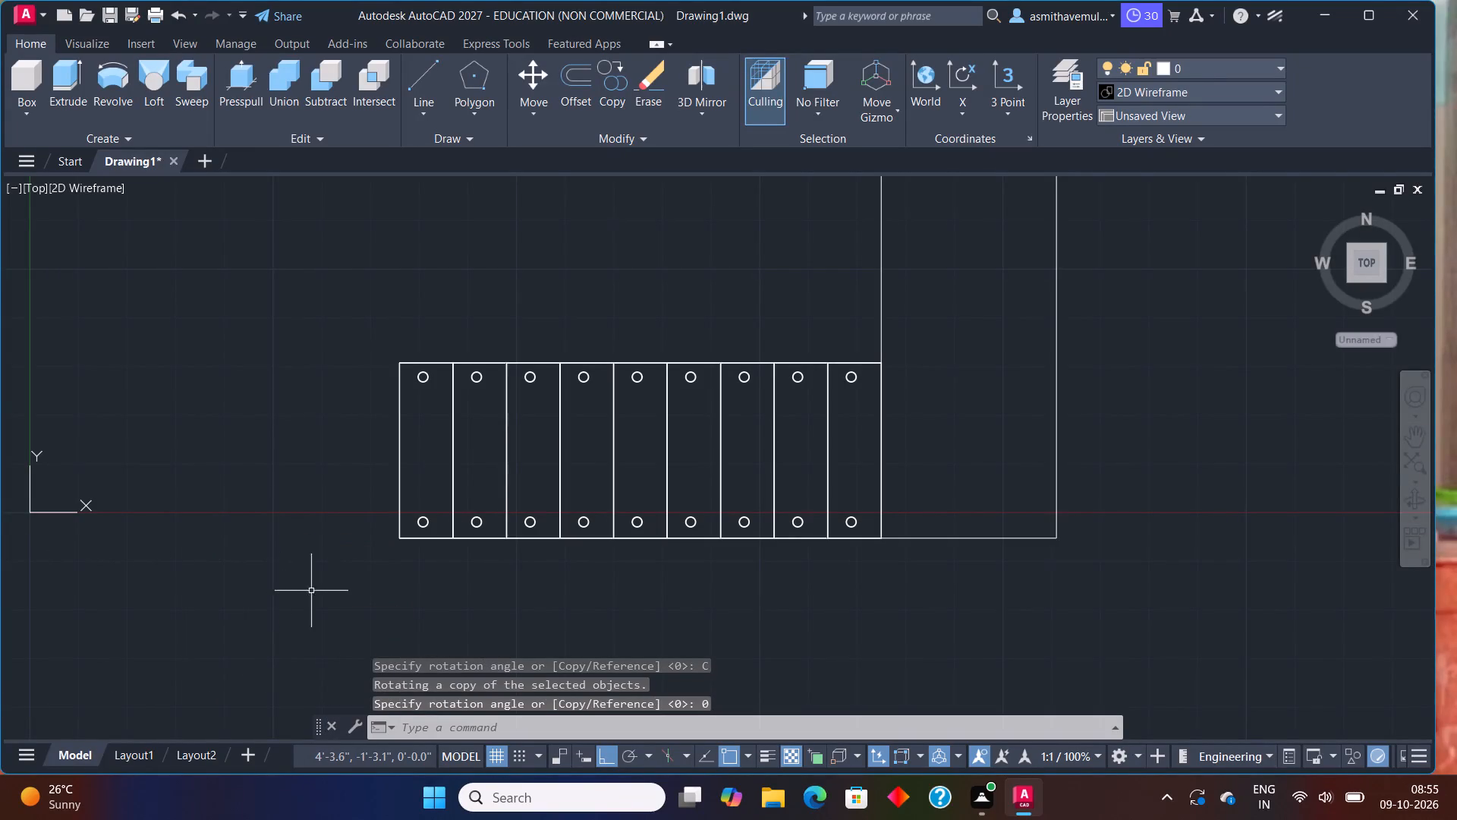
Rotate a copy of all nine step solids with their posts by 270° about the first step's outer corner.
scroll(521, 557, down, 1)
middle_drag(604, 575, 631, 448)
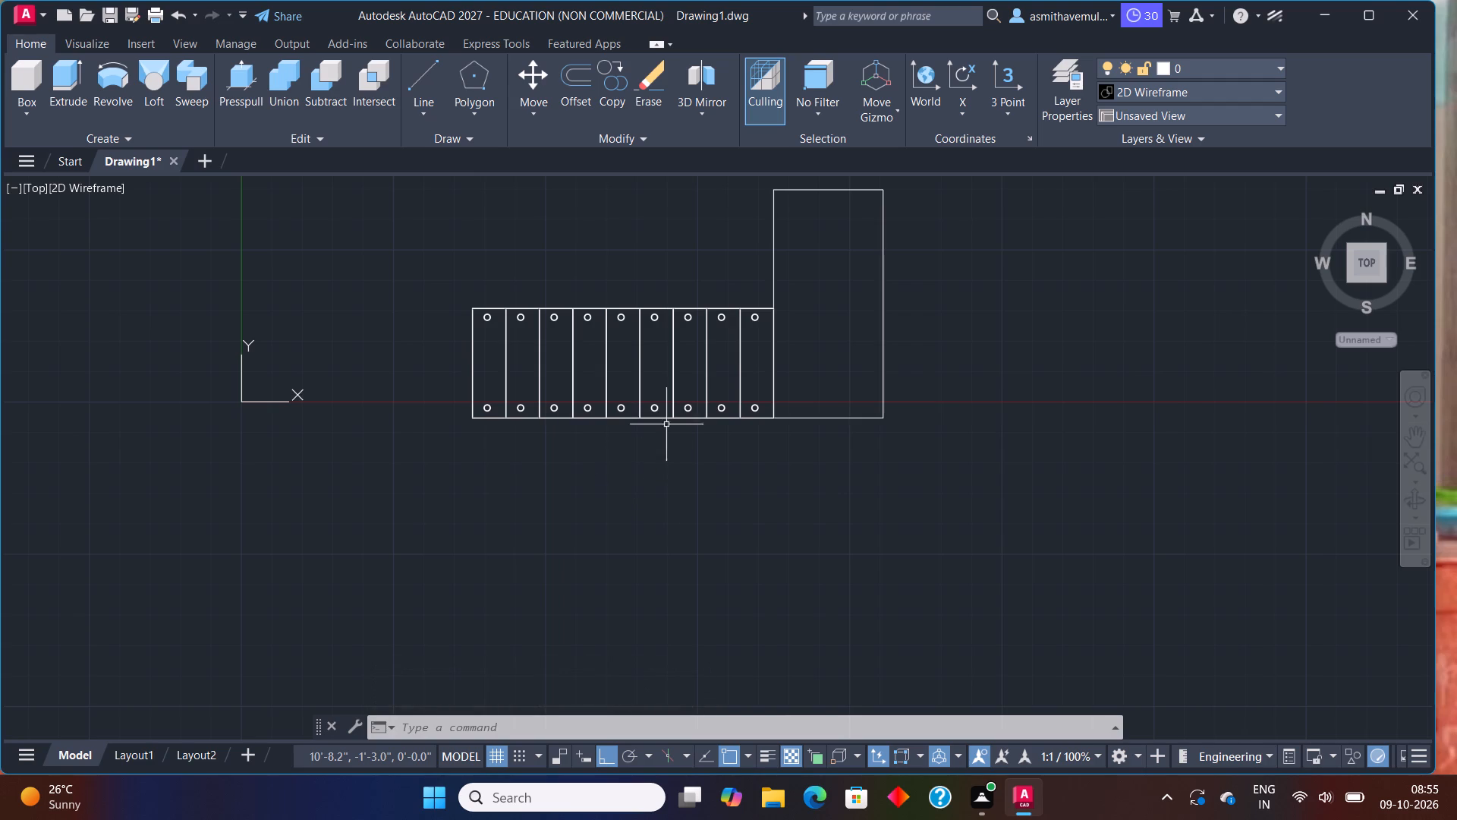
drag(763, 449, 637, 263)
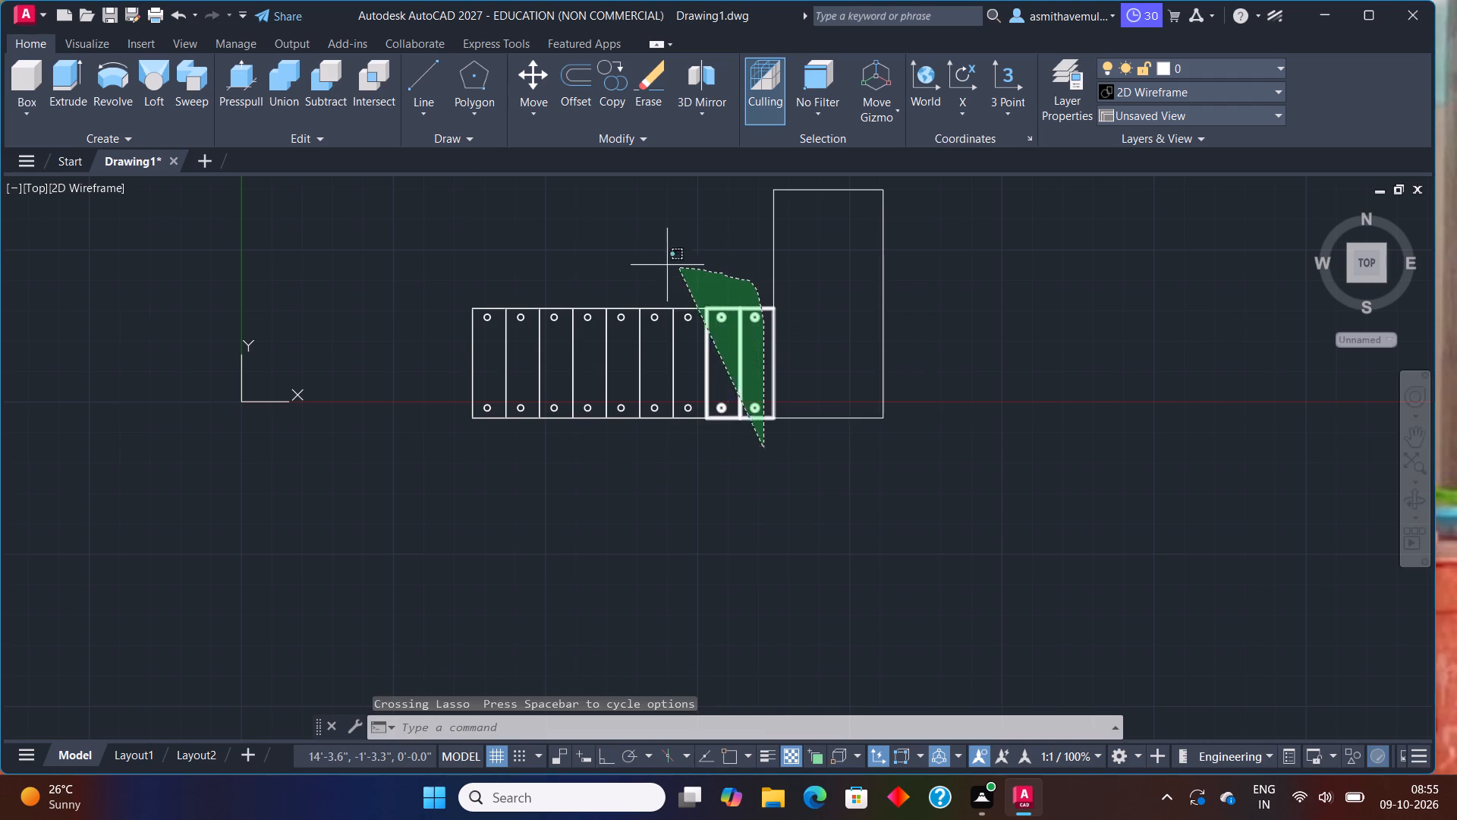
drag(637, 263, 392, 500)
text(RO)
key(Return)
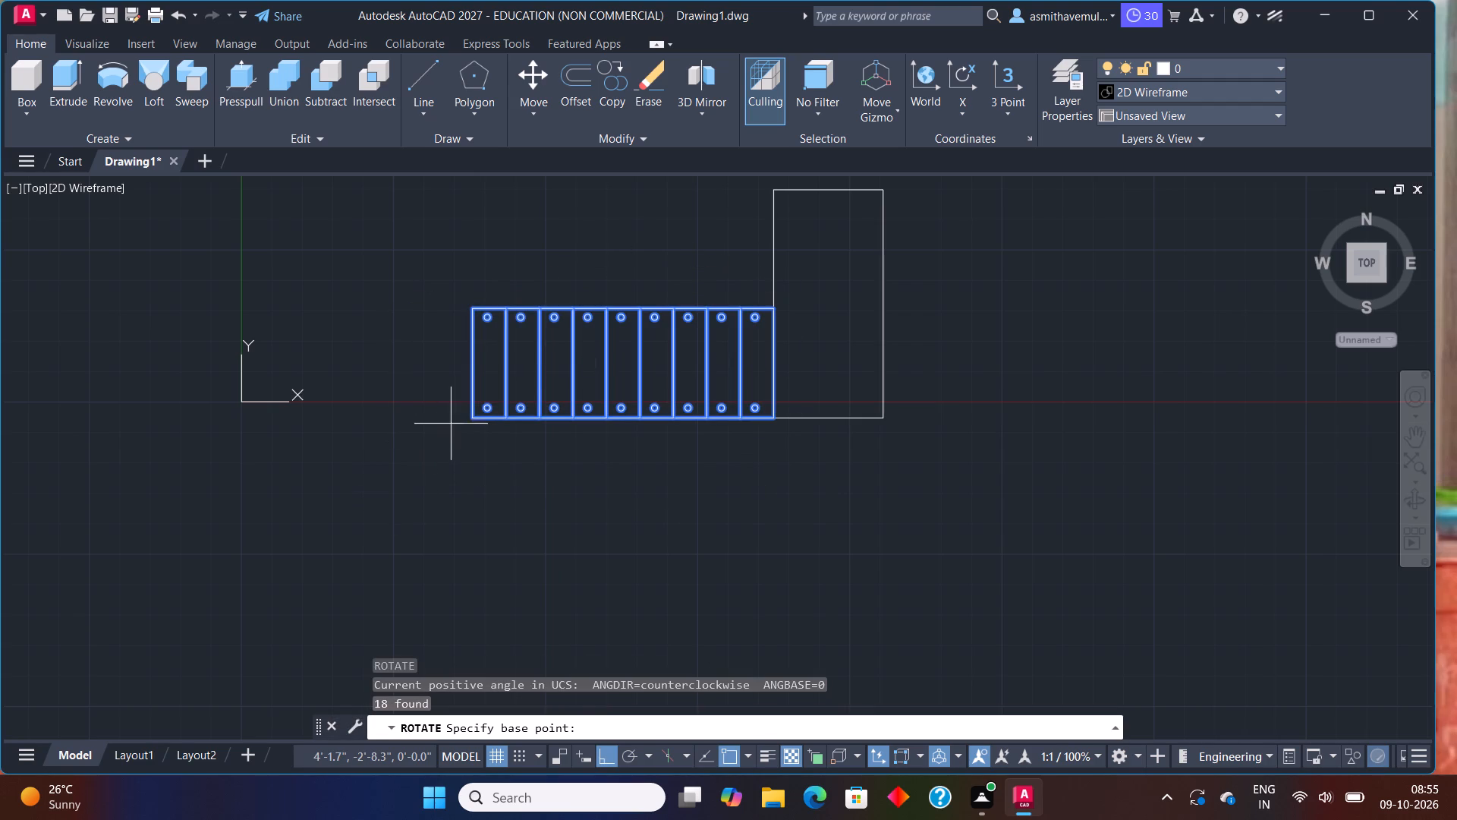
click(469, 417)
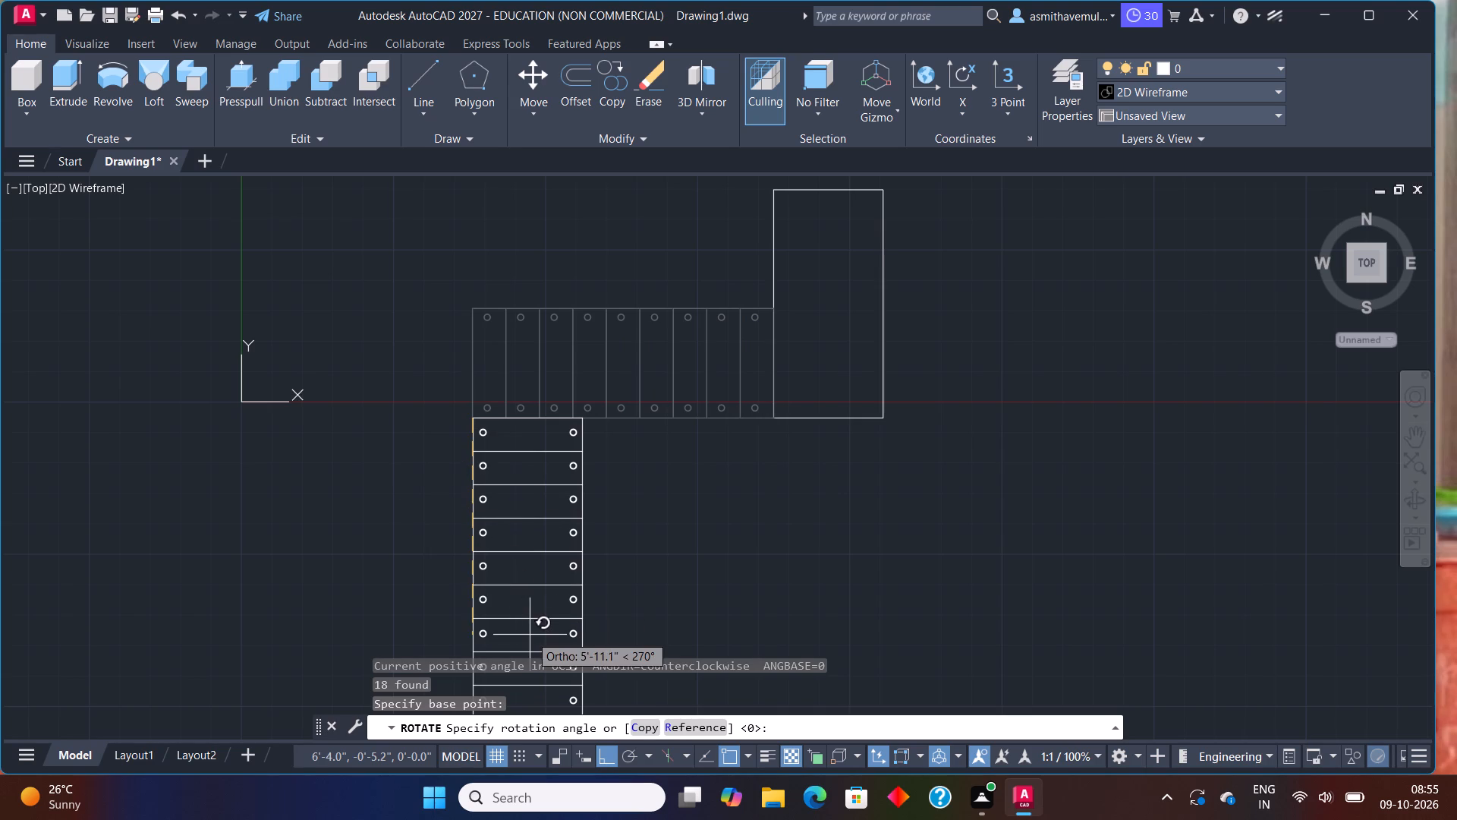
click(633, 729)
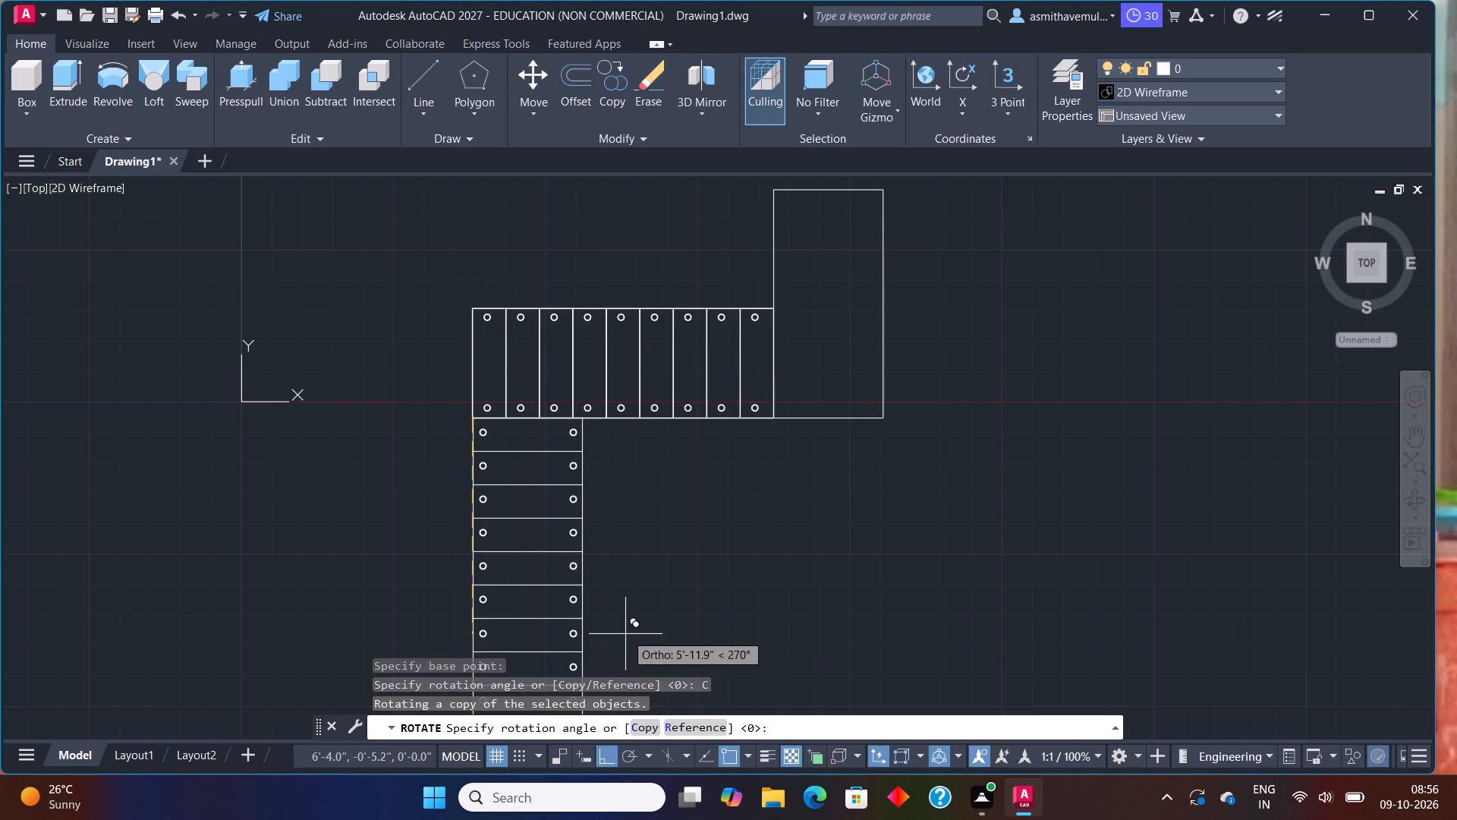
click(625, 592)
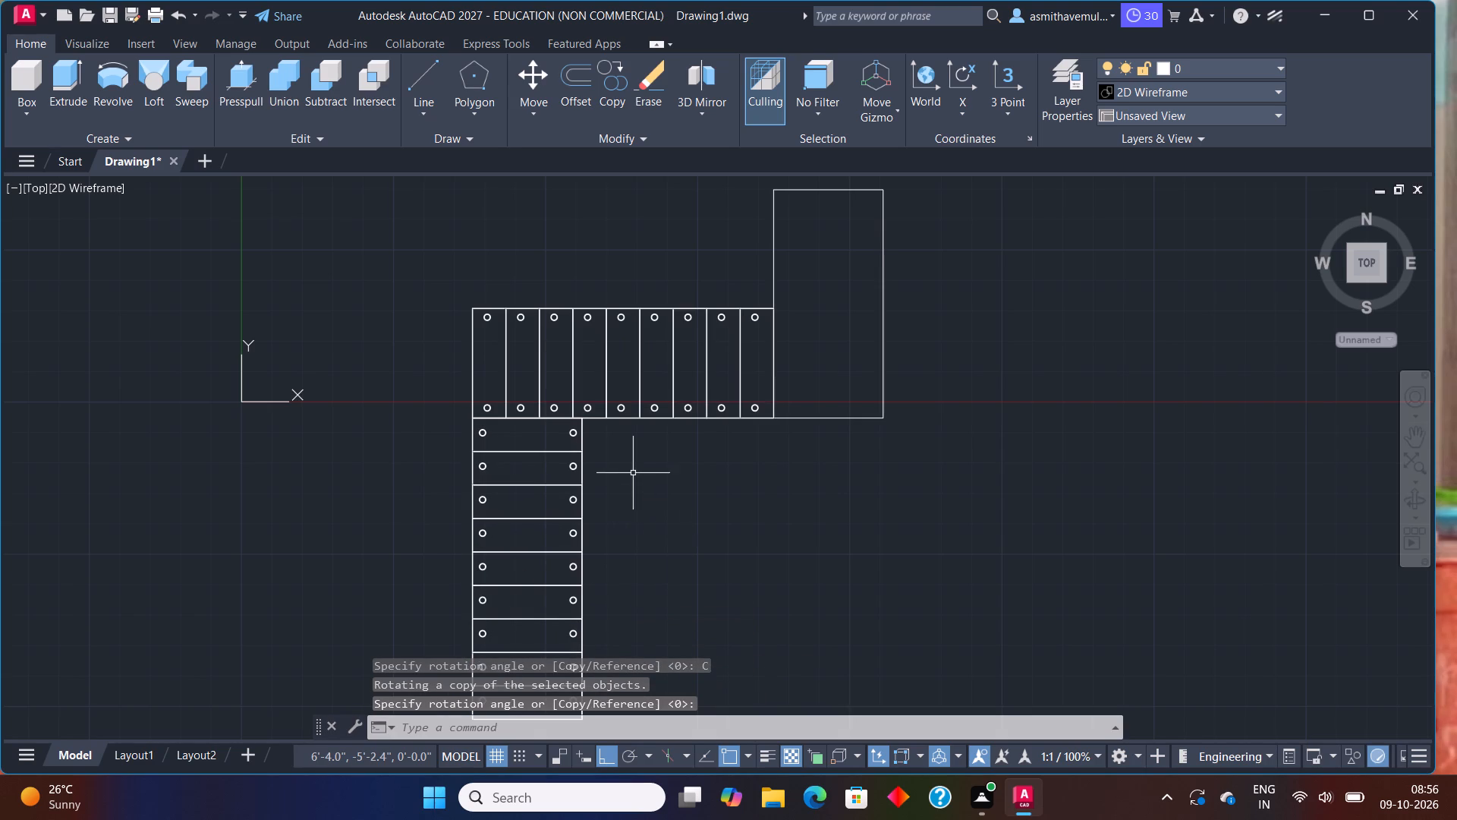
Rotate the nine copied steps and posts by a further 270° about the same outer corner.
drag(605, 451, 496, 434)
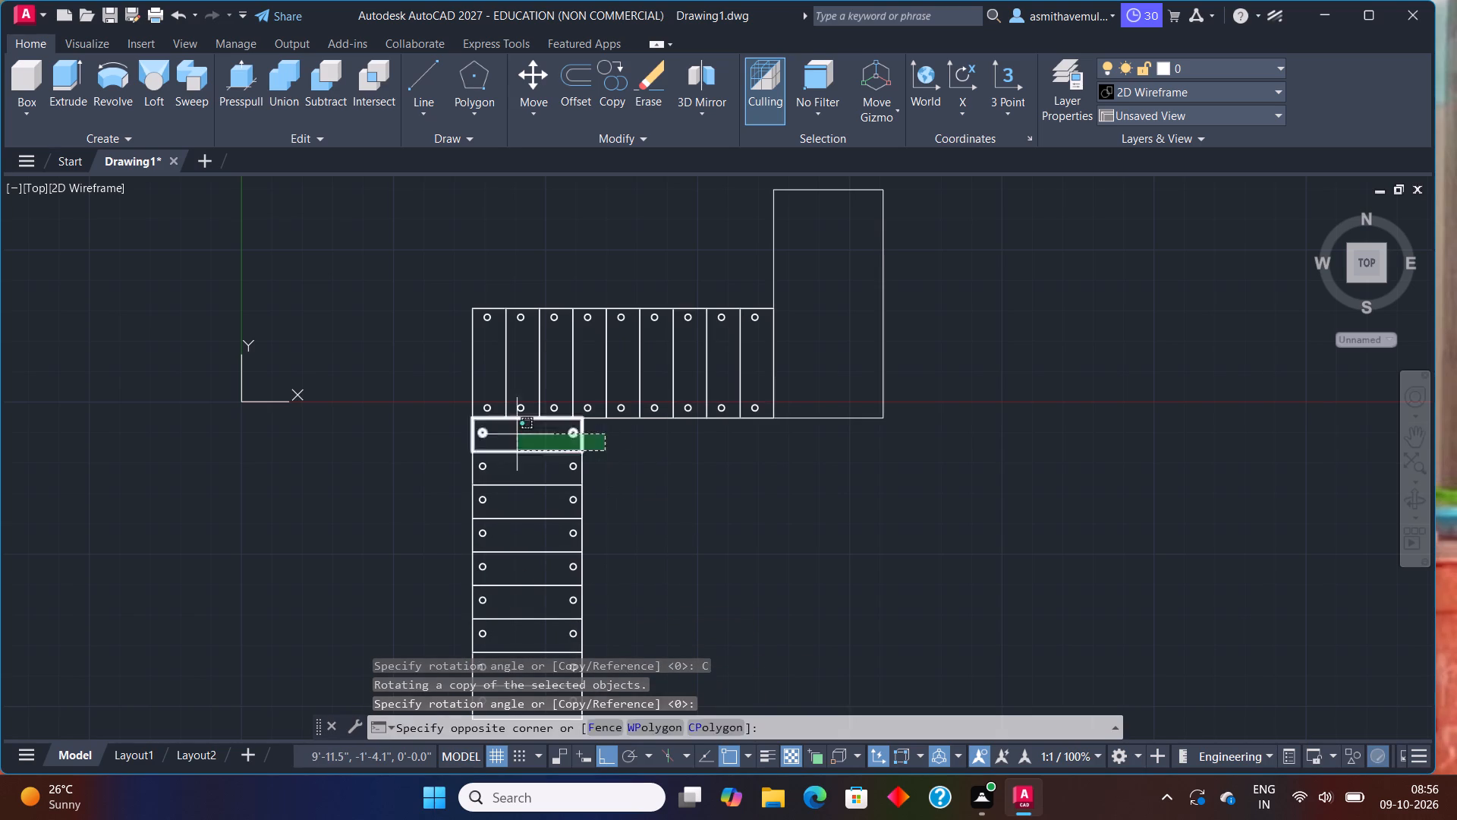
drag(496, 434, 639, 643)
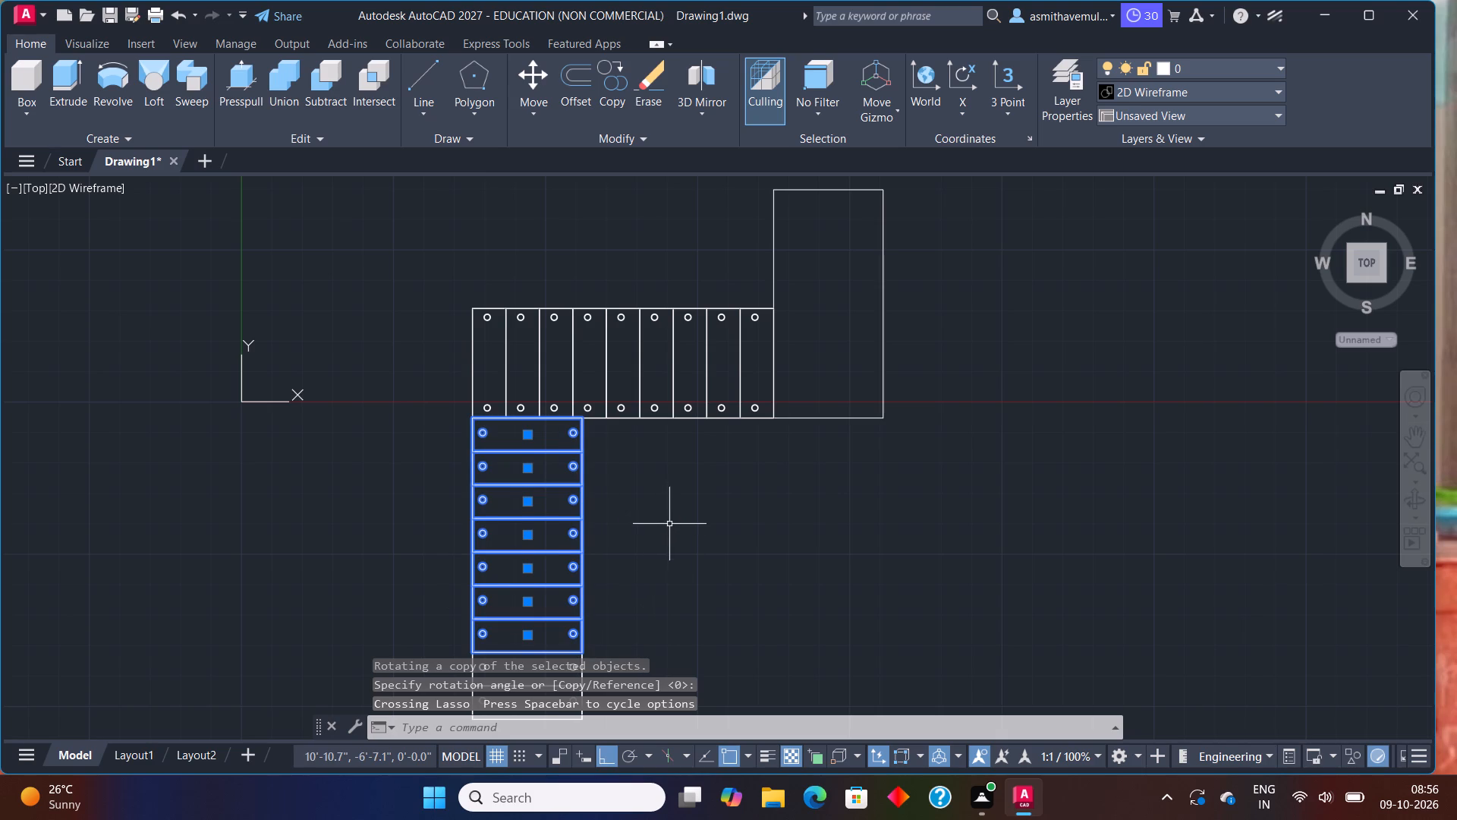
middle_drag(670, 525, 679, 385)
drag(651, 494, 554, 617)
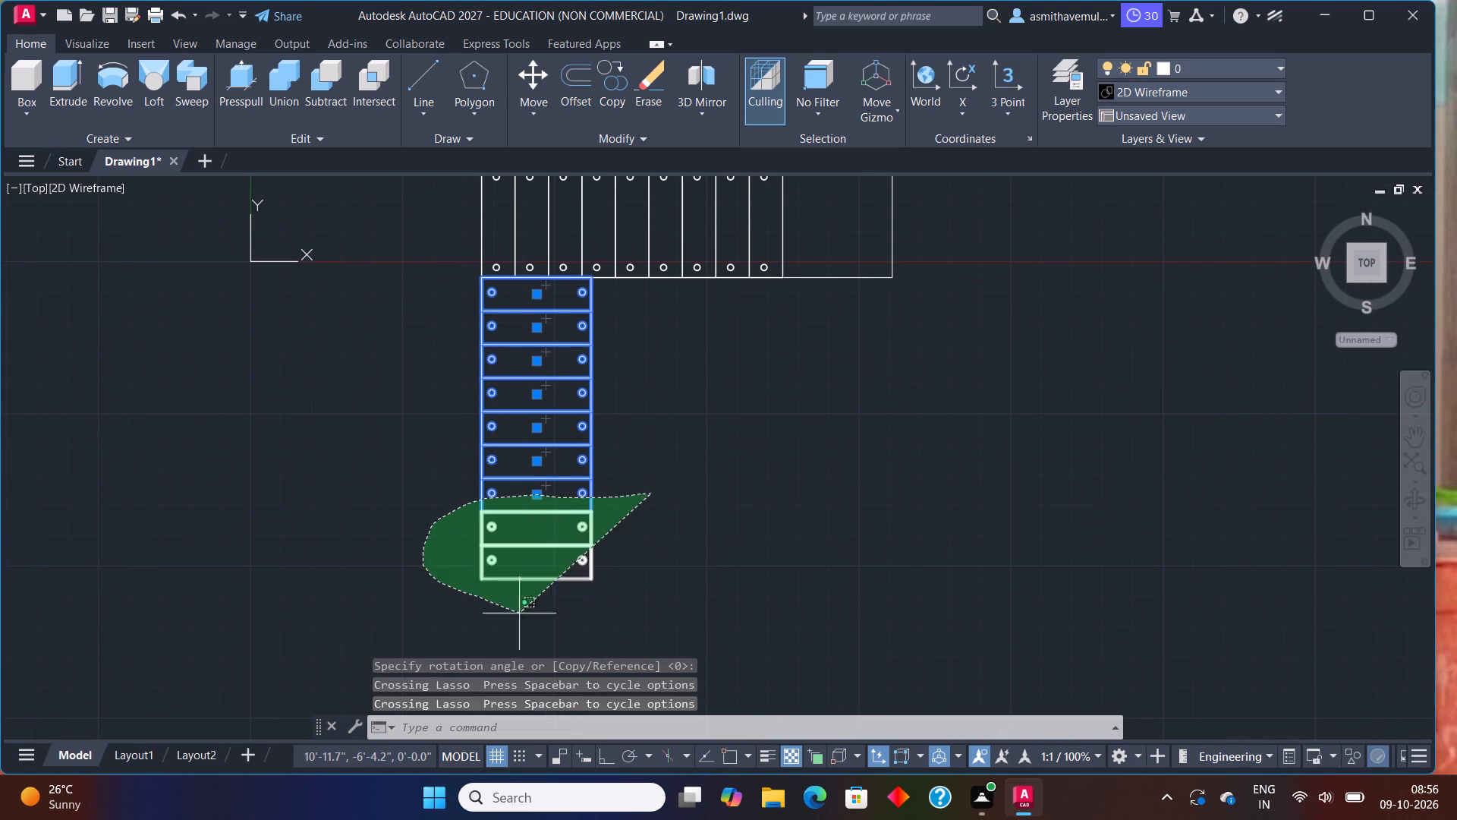
drag(554, 617, 561, 617)
text(RO)
key(Return)
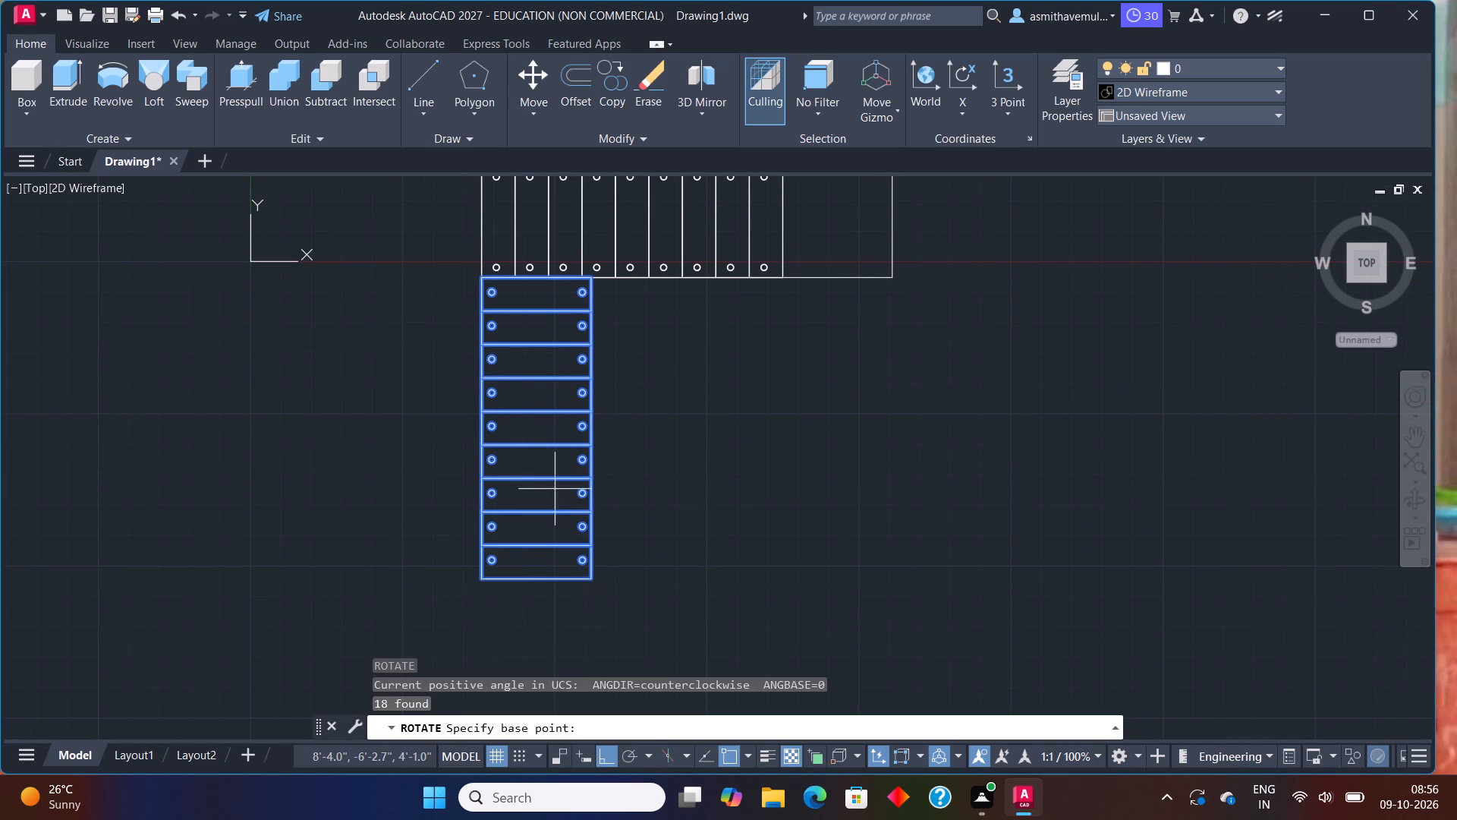
click(480, 277)
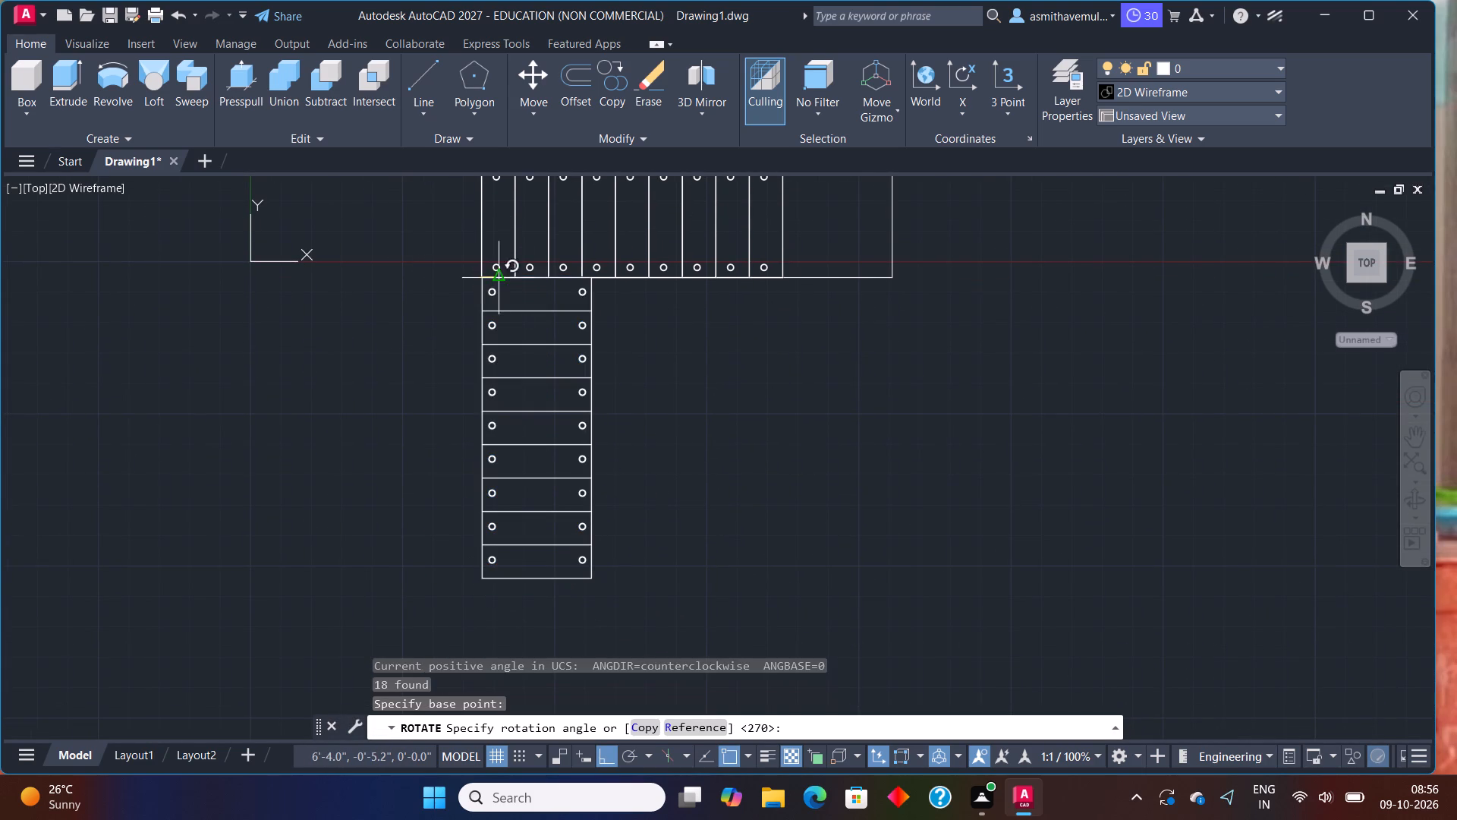
click(438, 475)
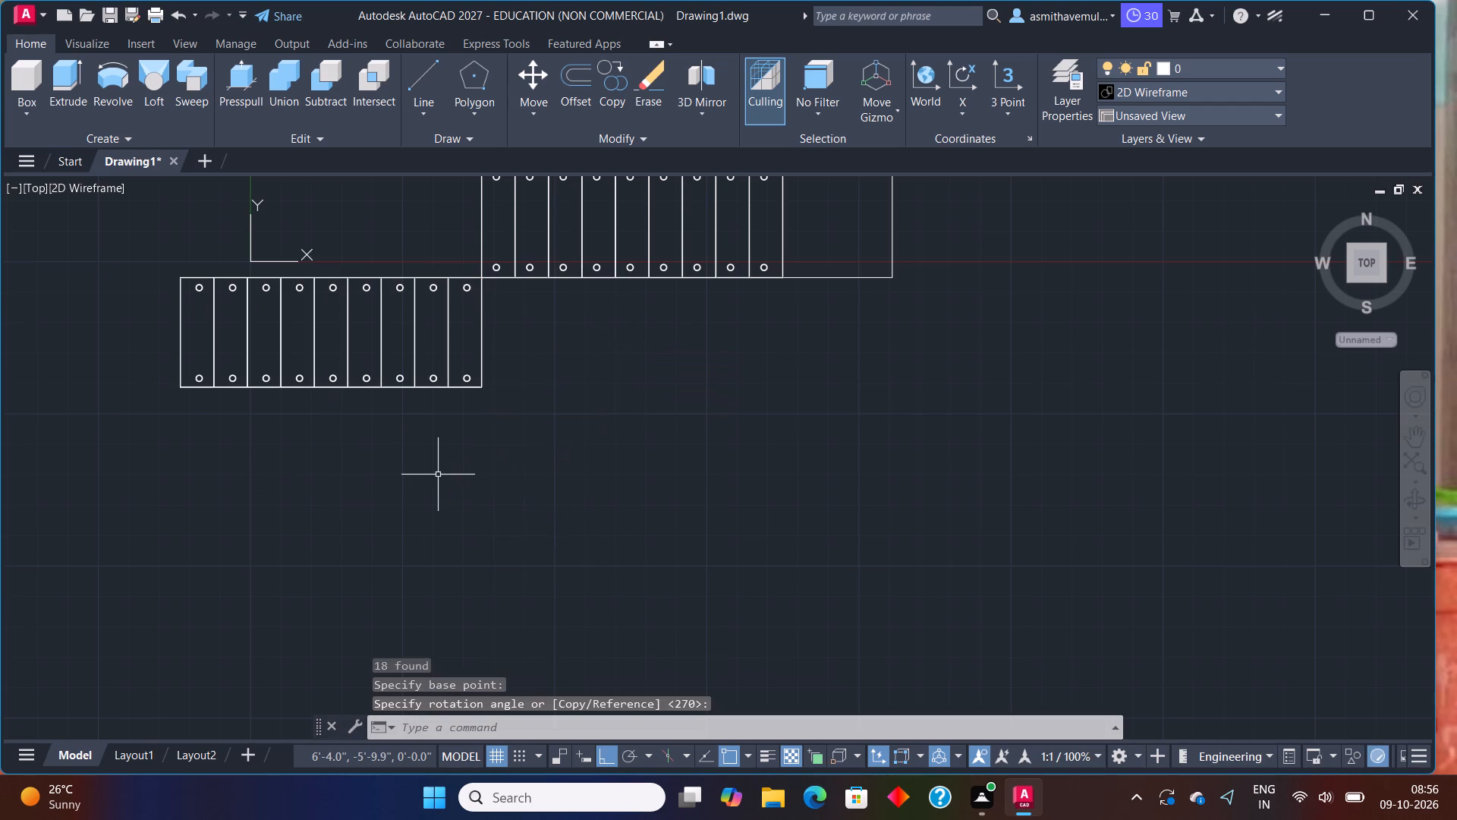
Move the rotated flight by its lower corner nearest the original flight to the landing's stair-side edge, parallel to the original, with Ortho off.
drag(489, 347, 389, 252)
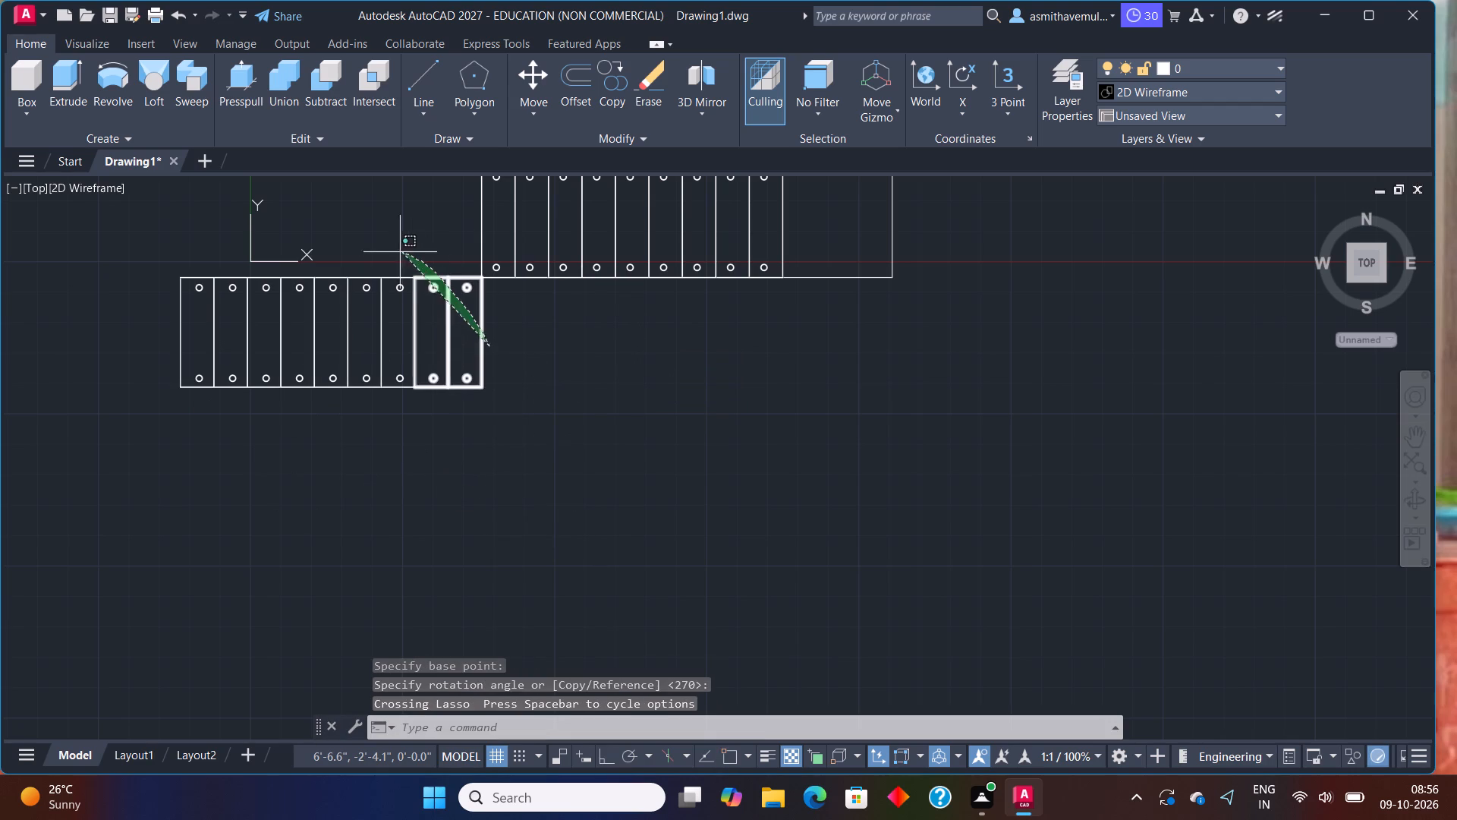
drag(389, 252, 386, 481)
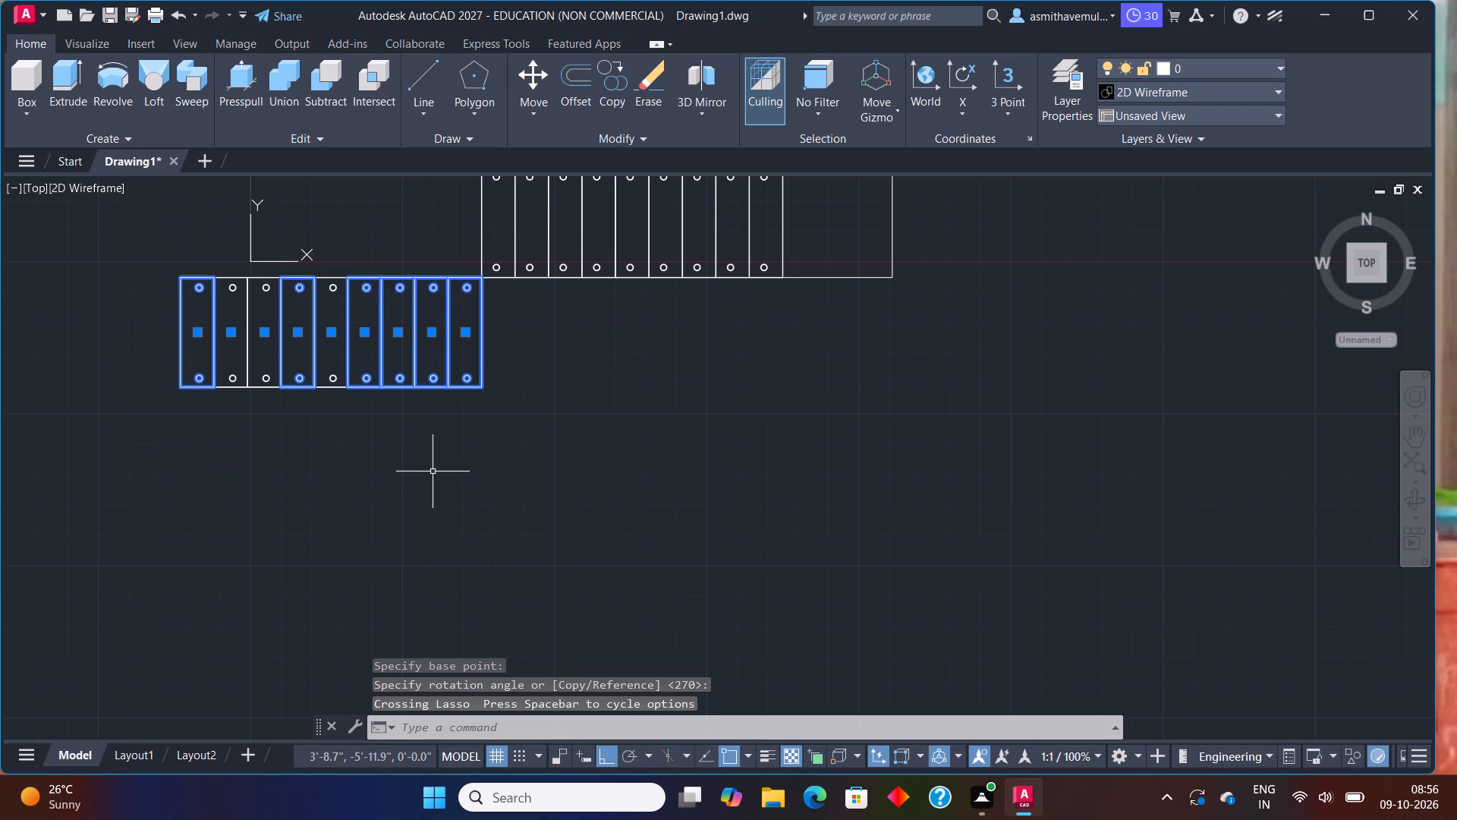
key(m)
key(Return)
click(480, 386)
scroll(688, 264, down, 1)
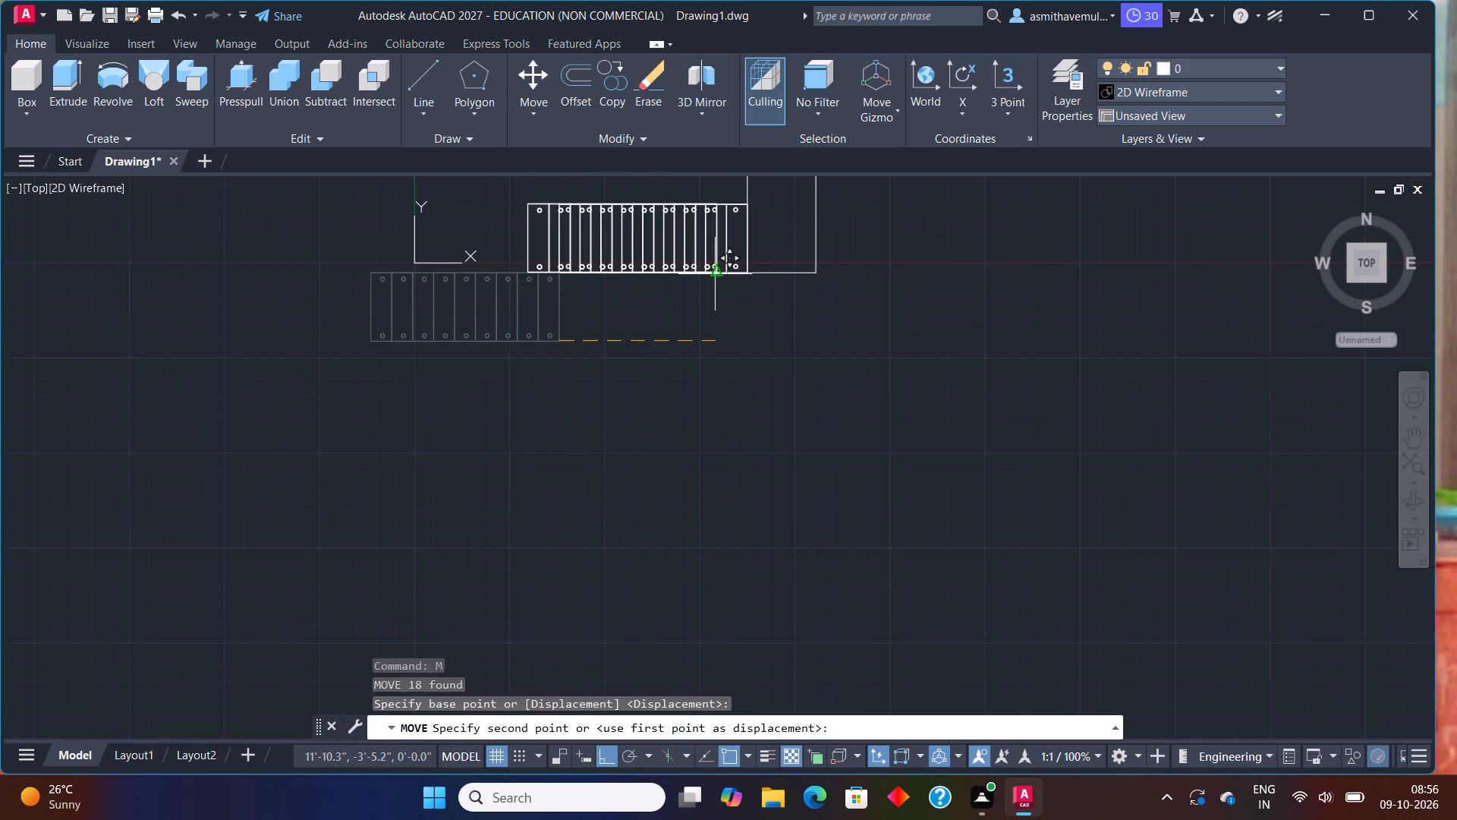
middle_drag(719, 275, 690, 453)
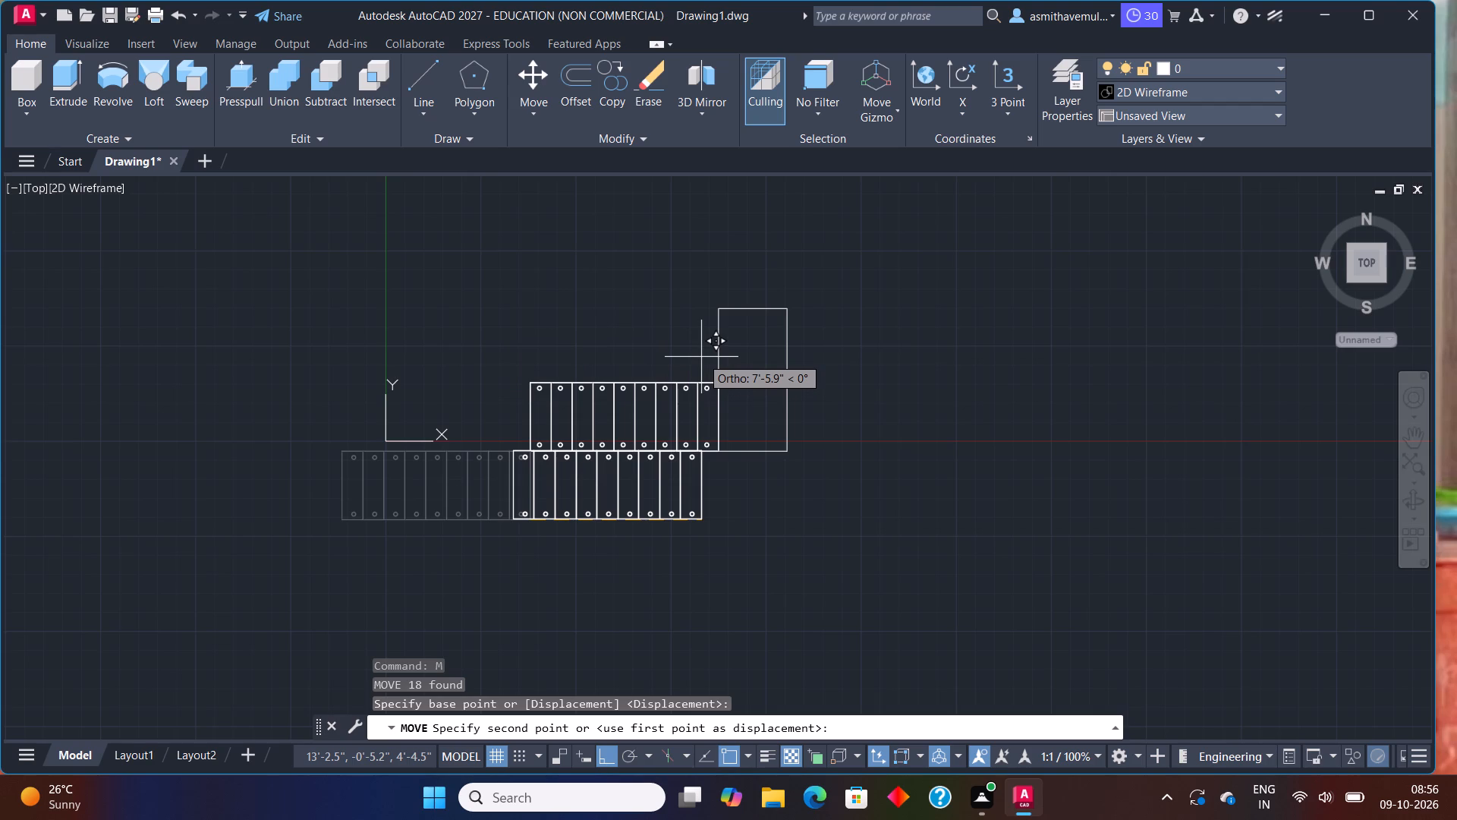
key(F8)
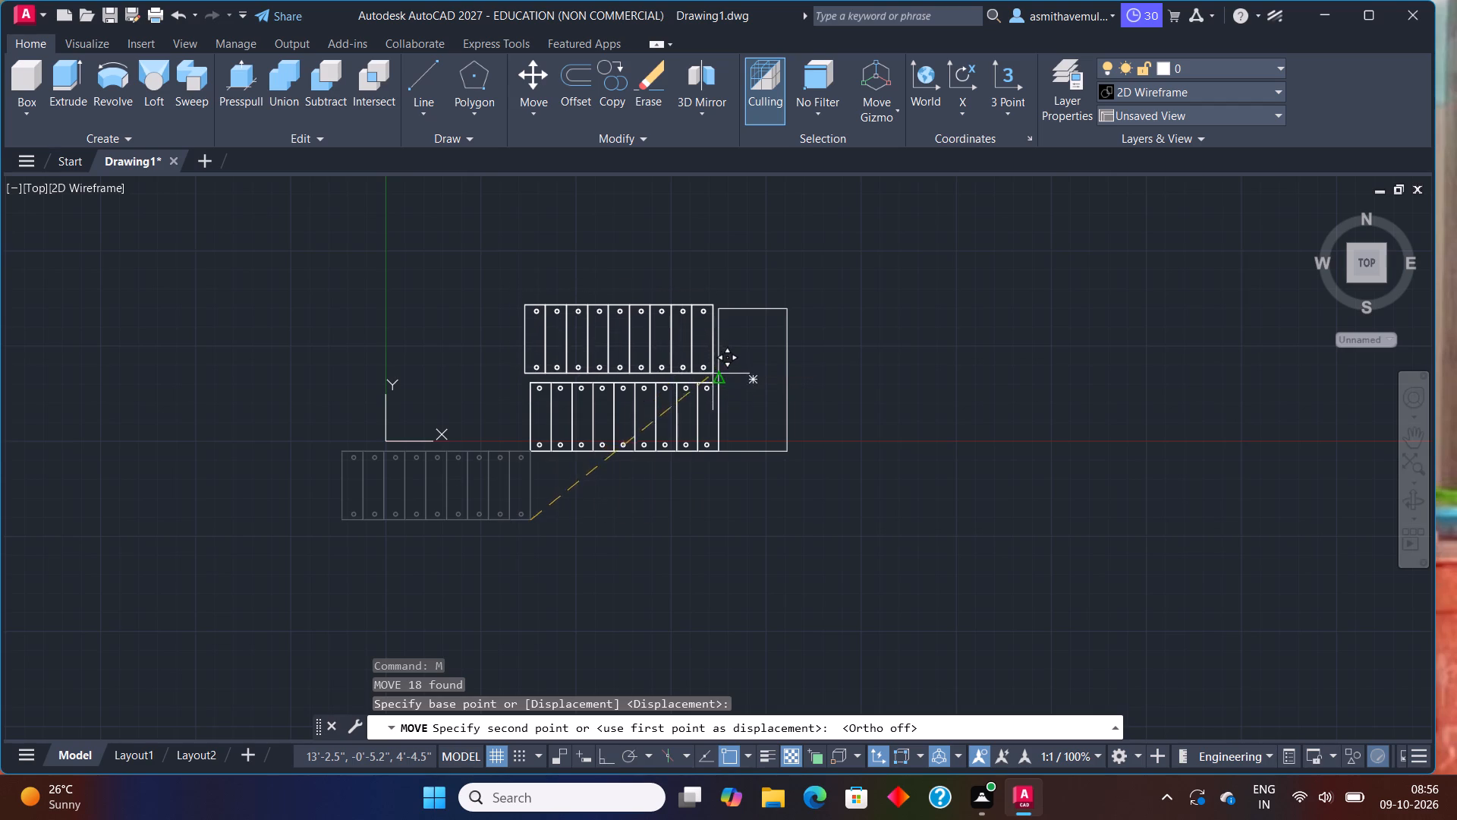
scroll(714, 374, up, 3)
middle_drag(719, 415, 722, 424)
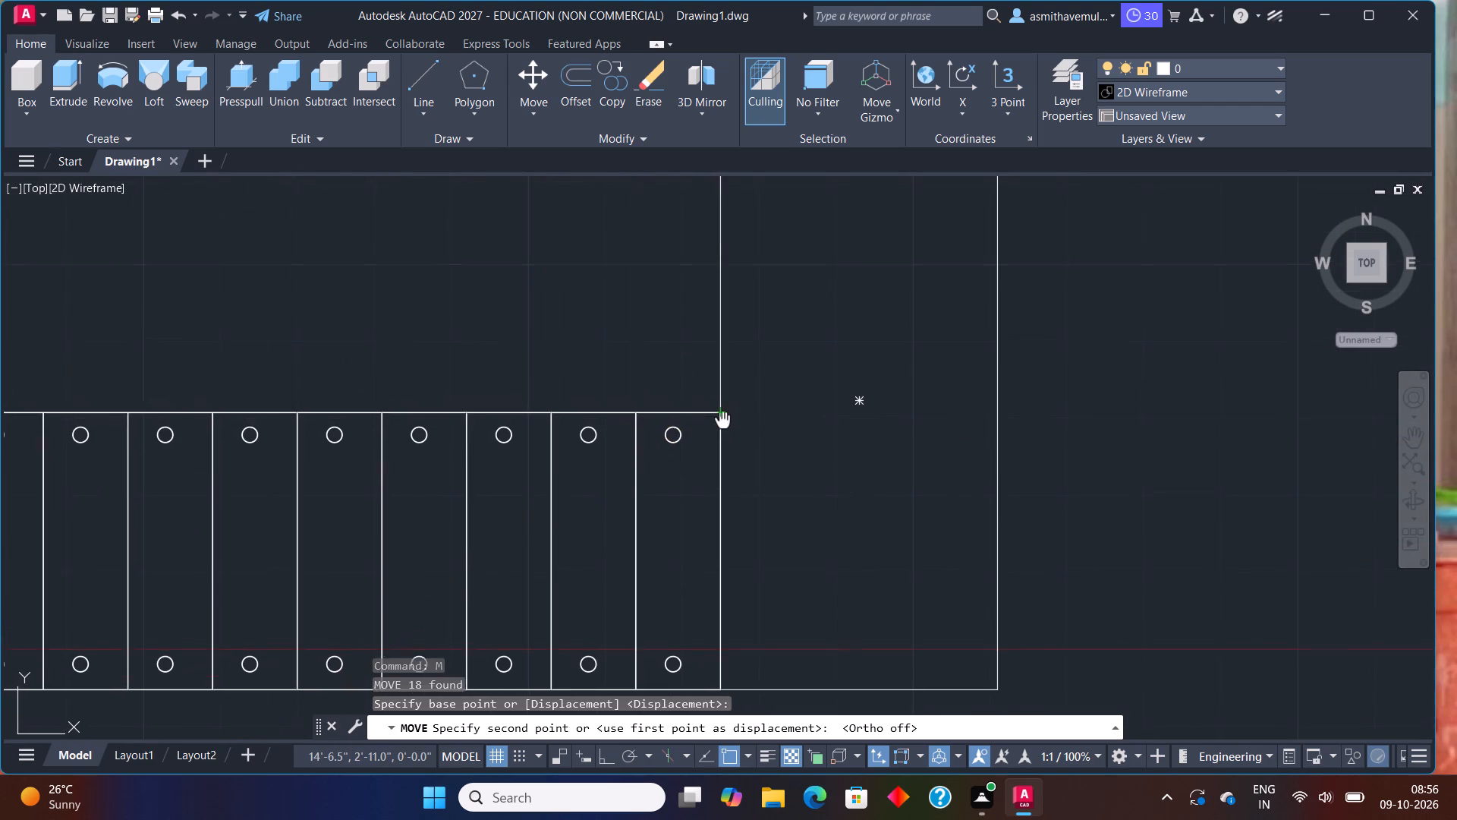
middle_drag(722, 424, 713, 525)
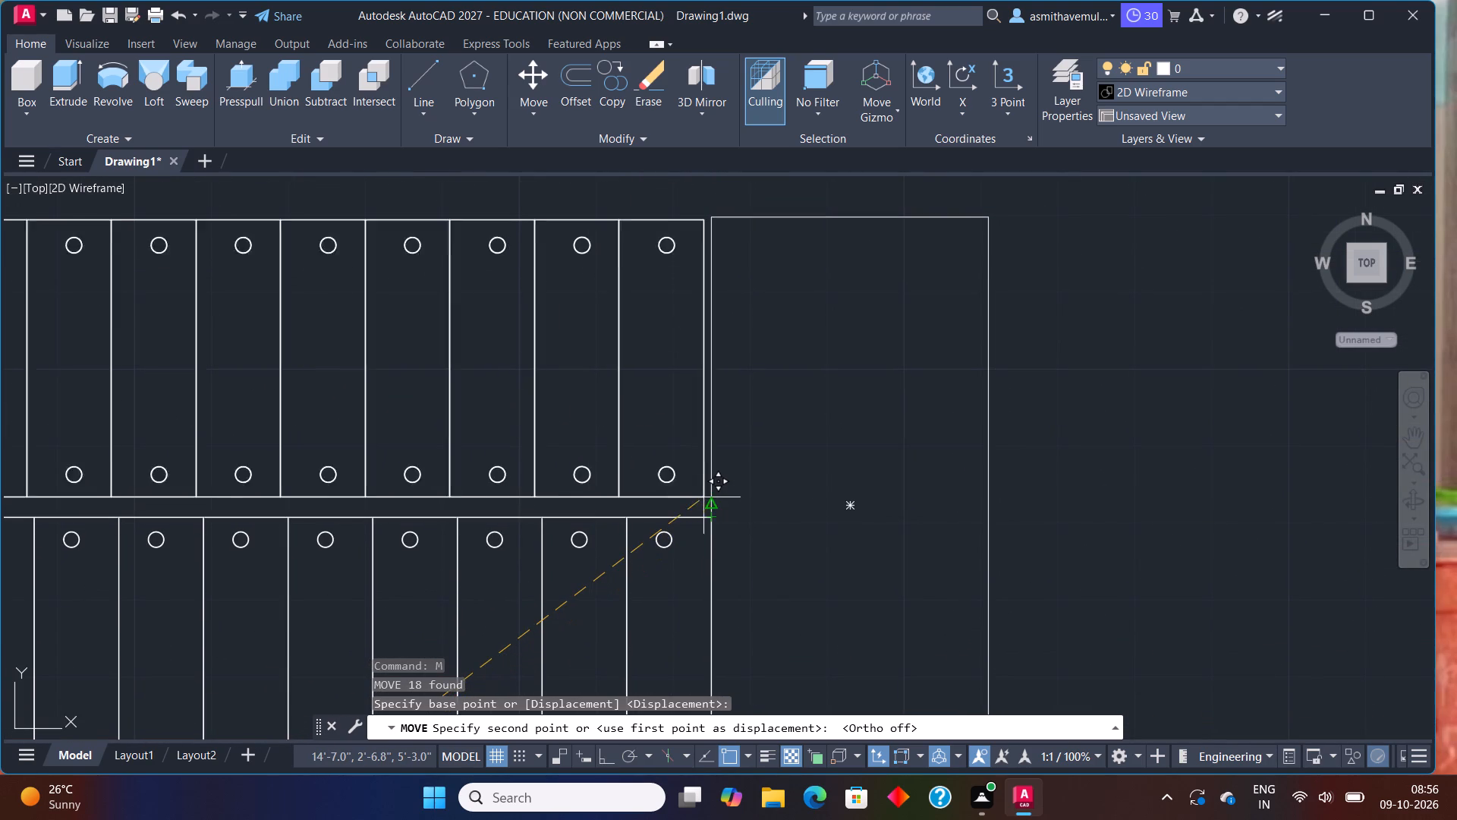
click(705, 496)
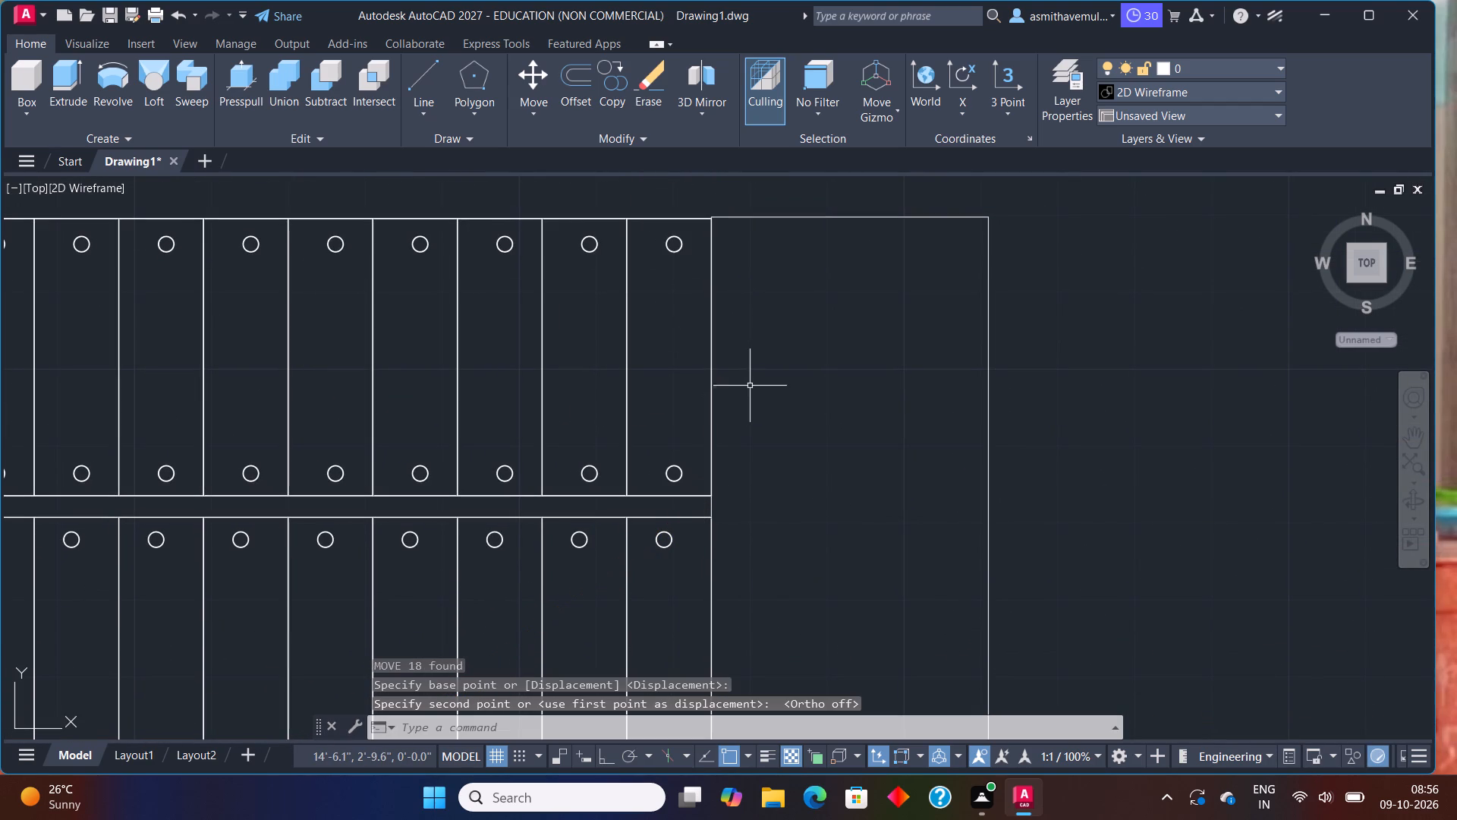
click(683, 220)
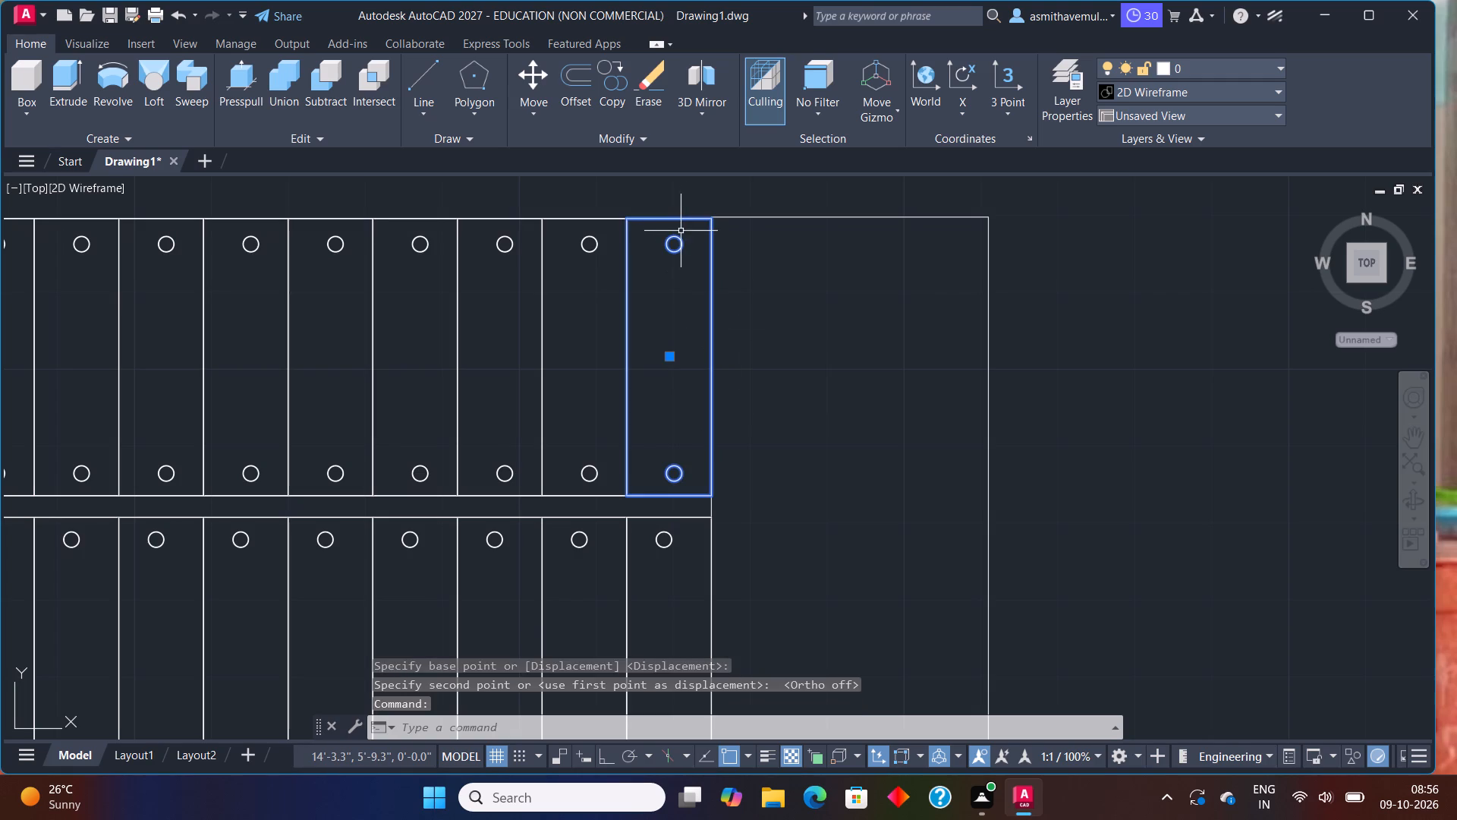
key(Escape)
Move the rotated flight by its upper corner at the landing onto the landing rectangle's upper corner.
scroll(677, 271, down, 1)
middle_drag(673, 381, 674, 380)
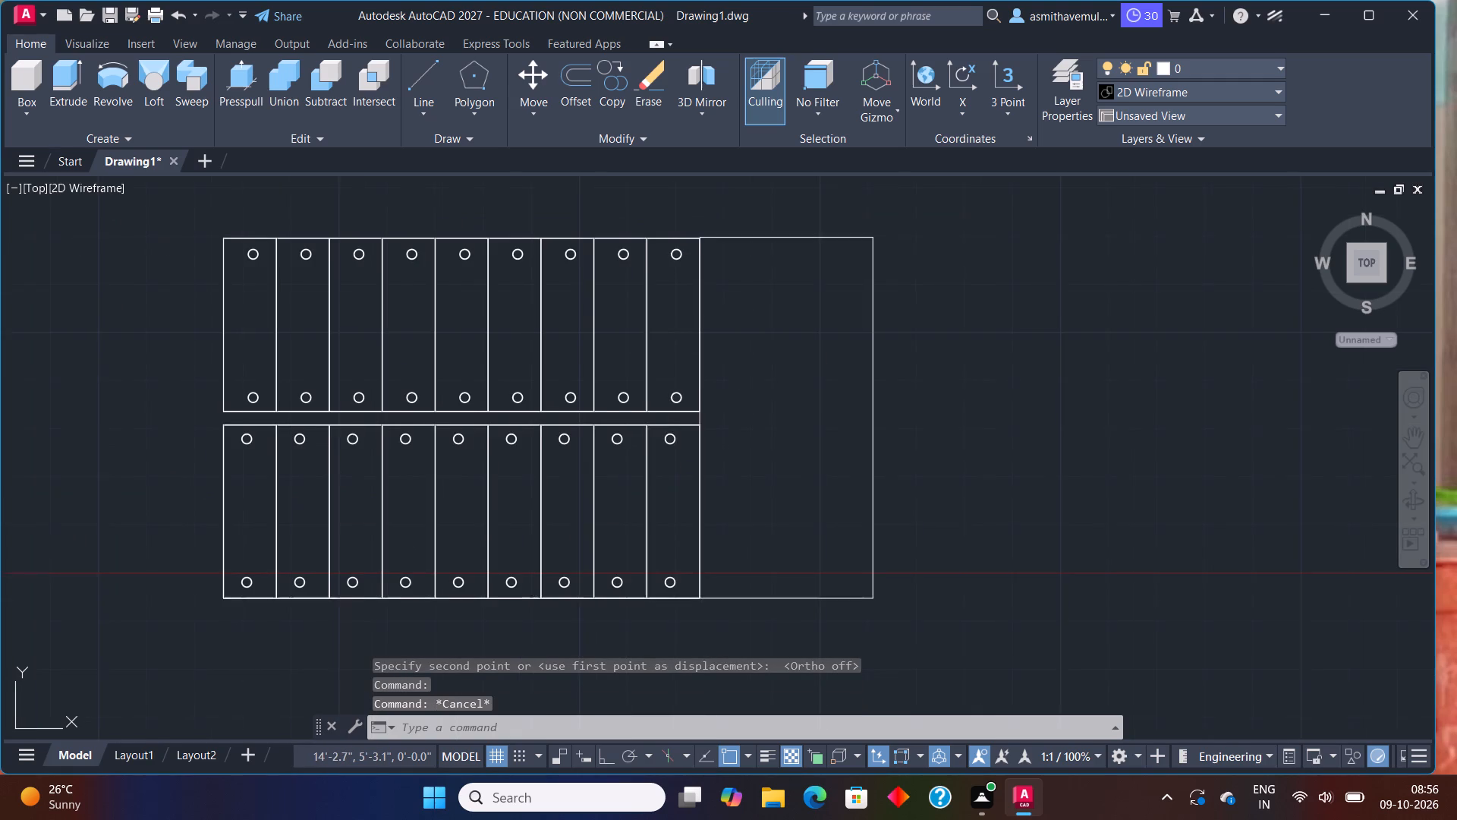
middle_drag(674, 380, 685, 365)
drag(686, 402, 618, 264)
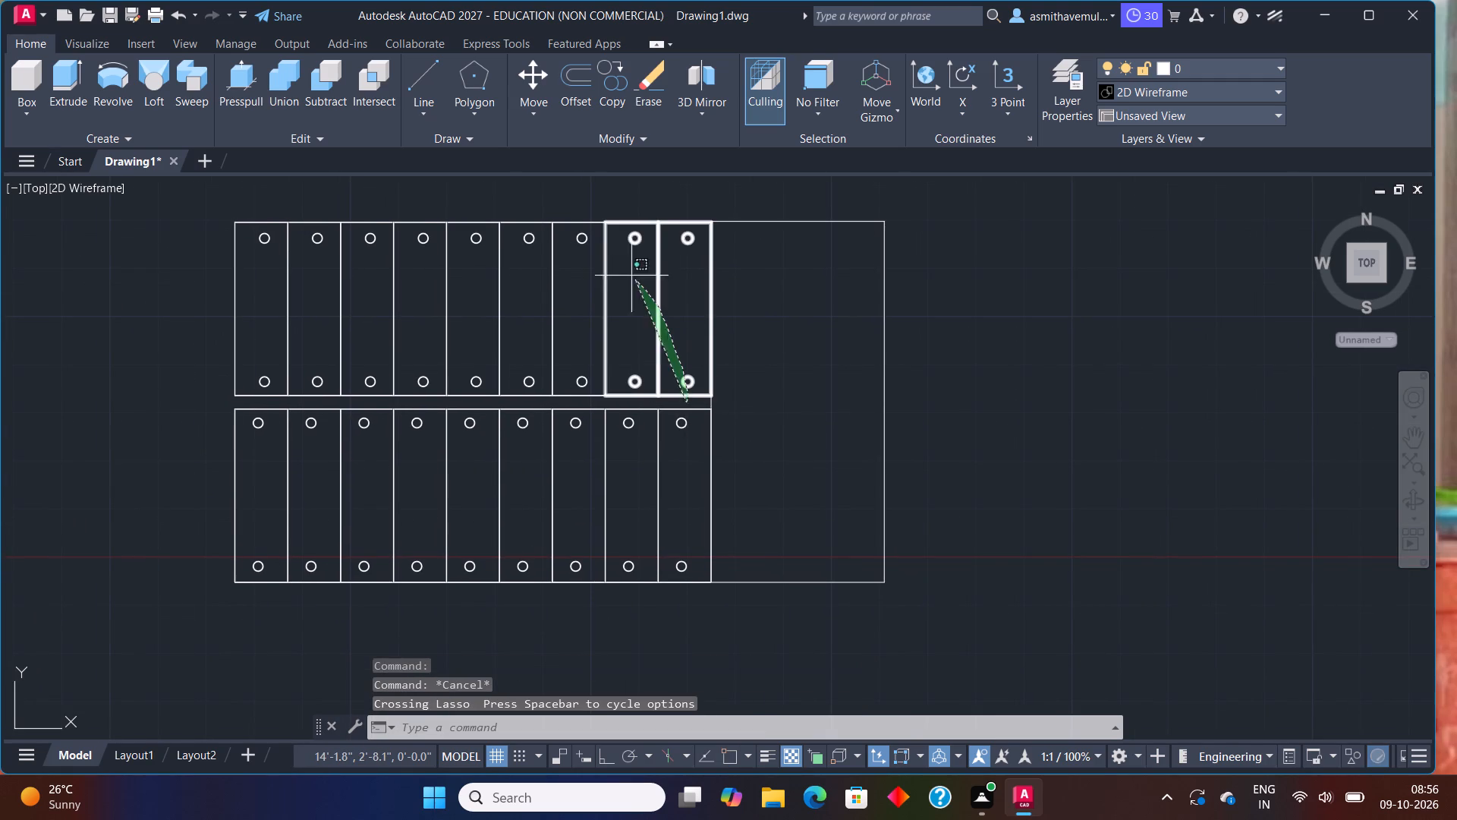
drag(618, 264, 146, 357)
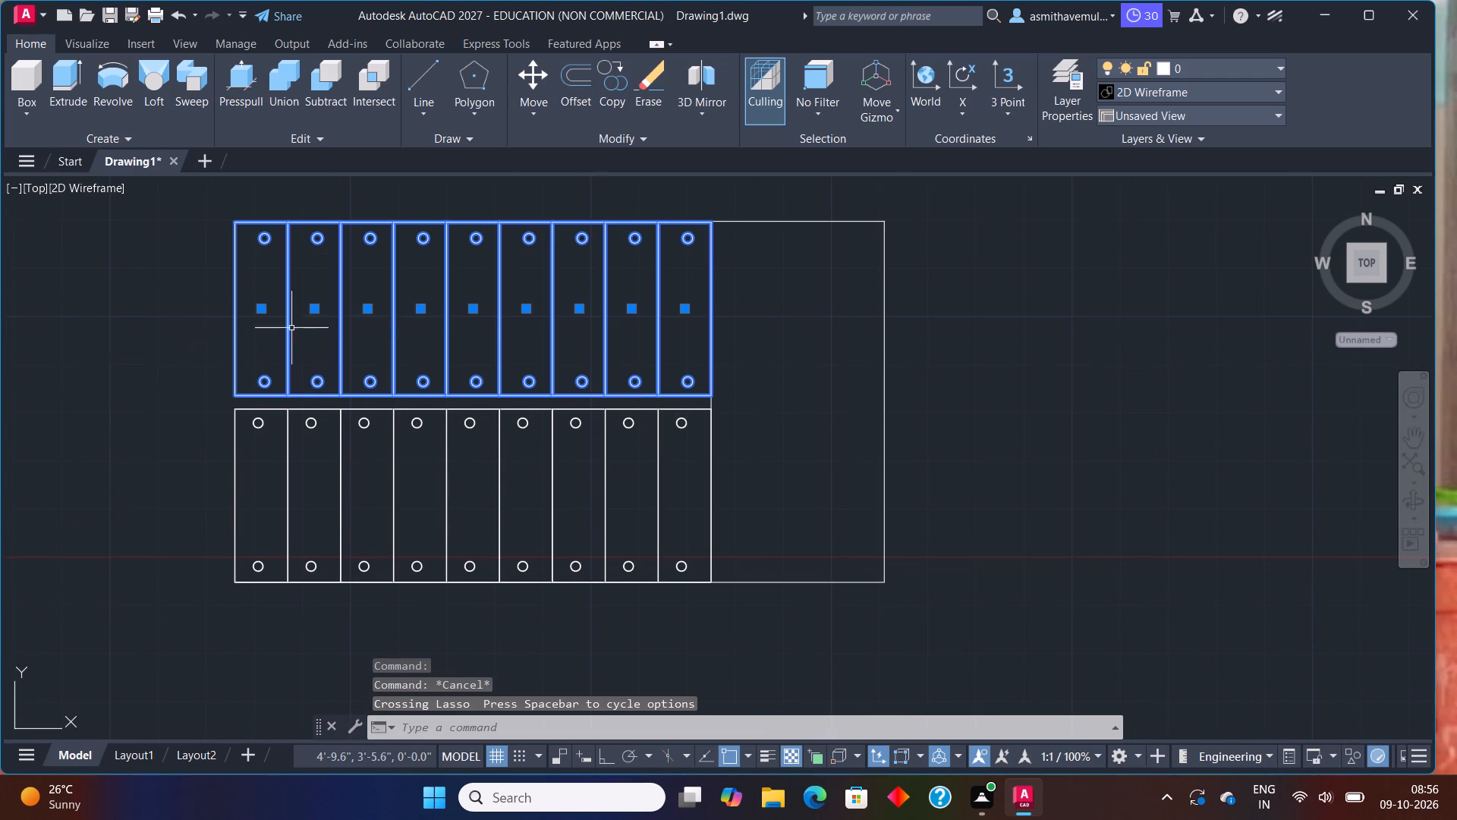
key(m)
key(Return)
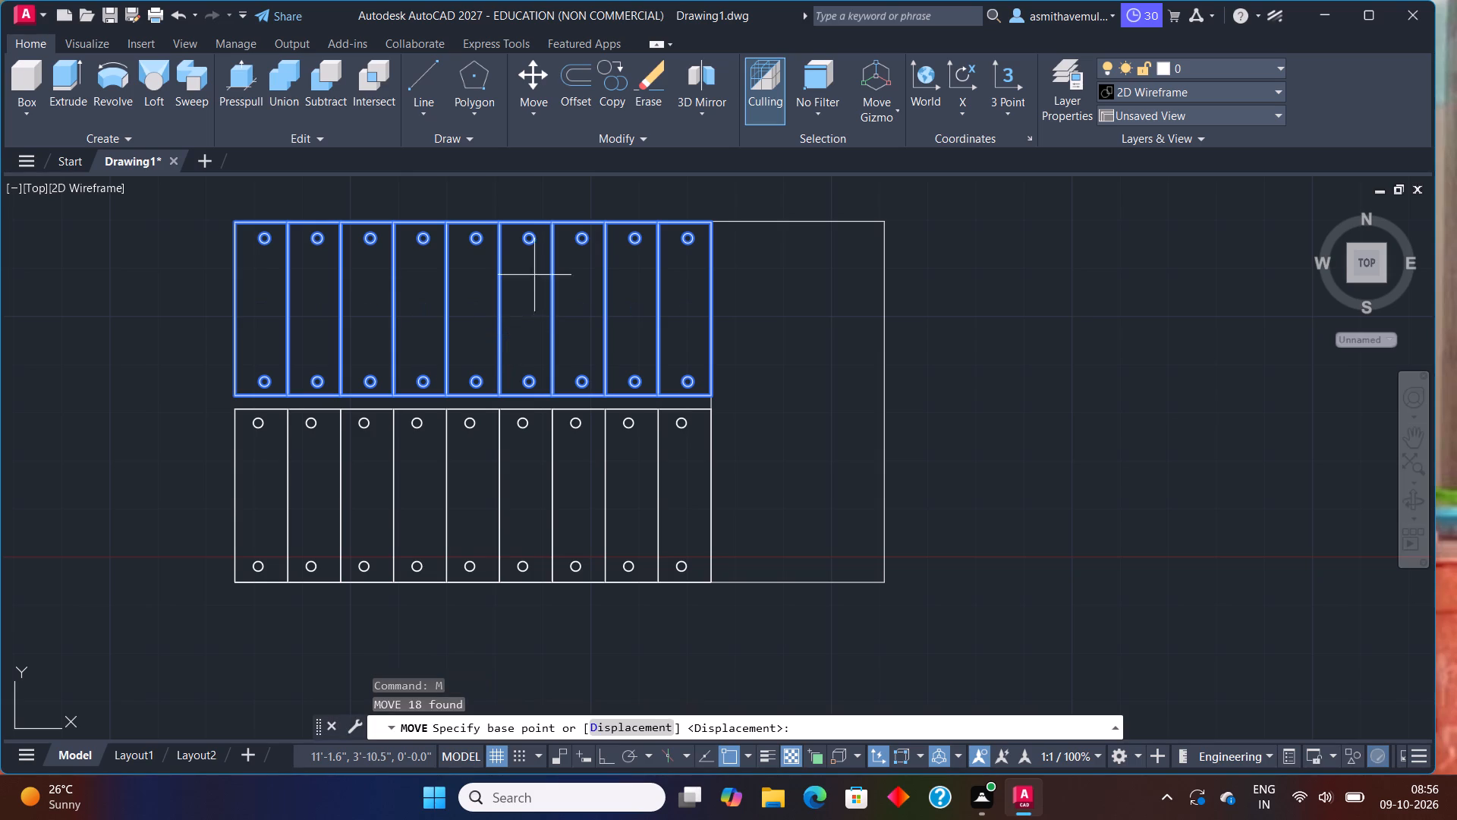
scroll(722, 235, up, 2)
middle_drag(722, 235, 728, 380)
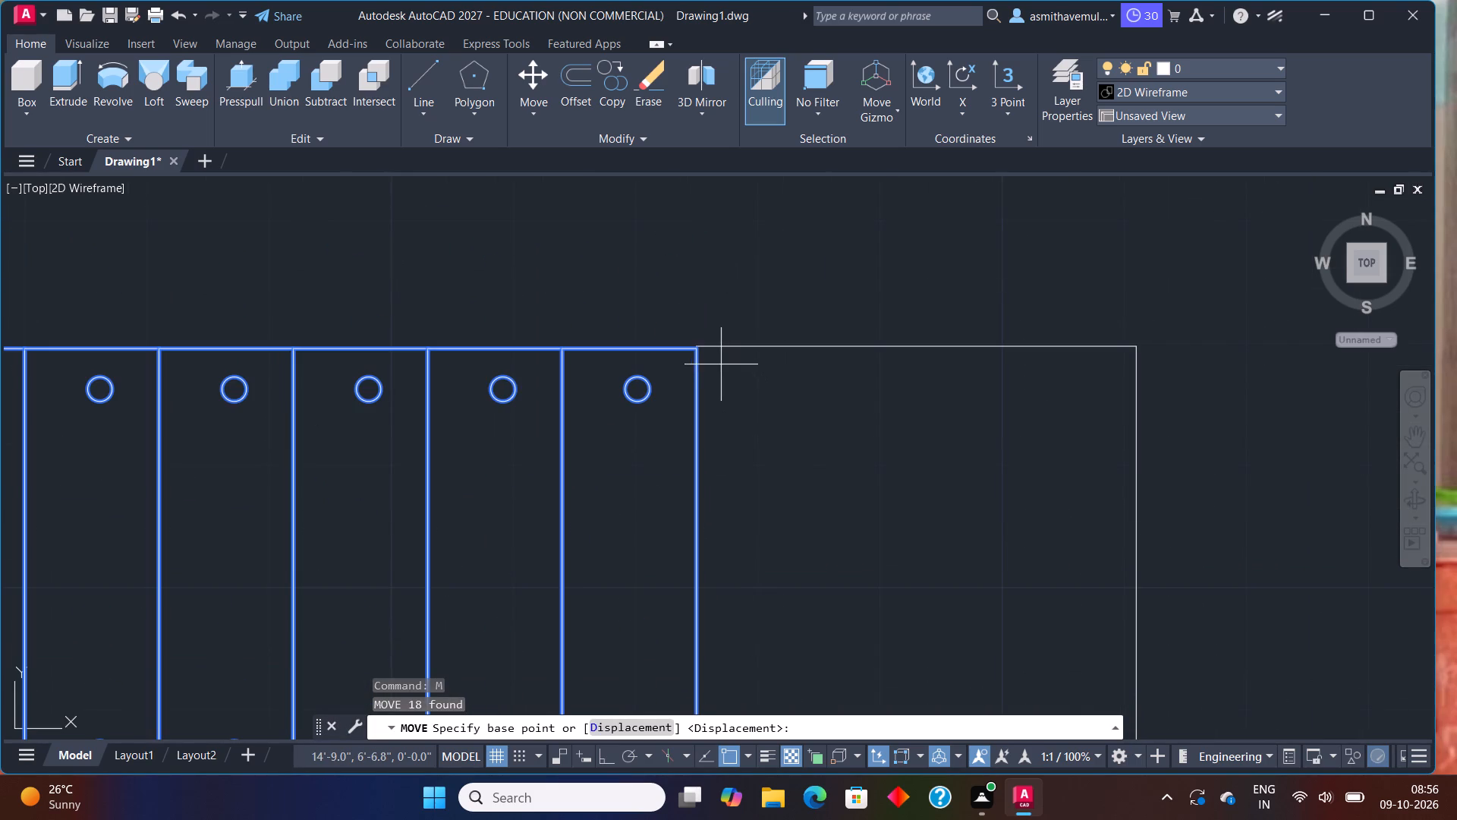
click(698, 350)
scroll(659, 352, up, 3)
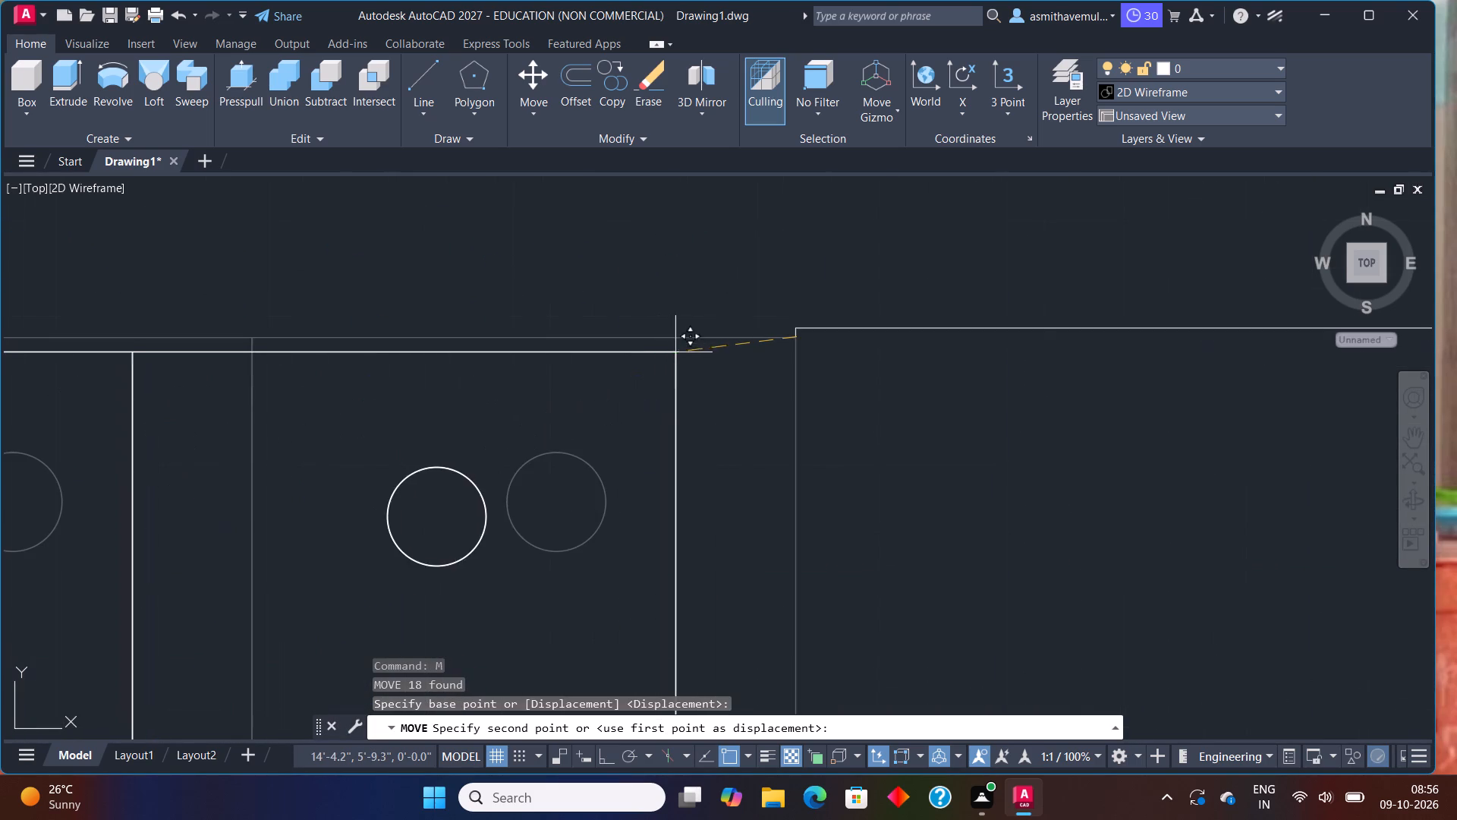
click(793, 330)
Switch to the home isometric view and examine how both stair flights meet the landing.
scroll(855, 331, down, 5)
middle_drag(891, 418, 892, 319)
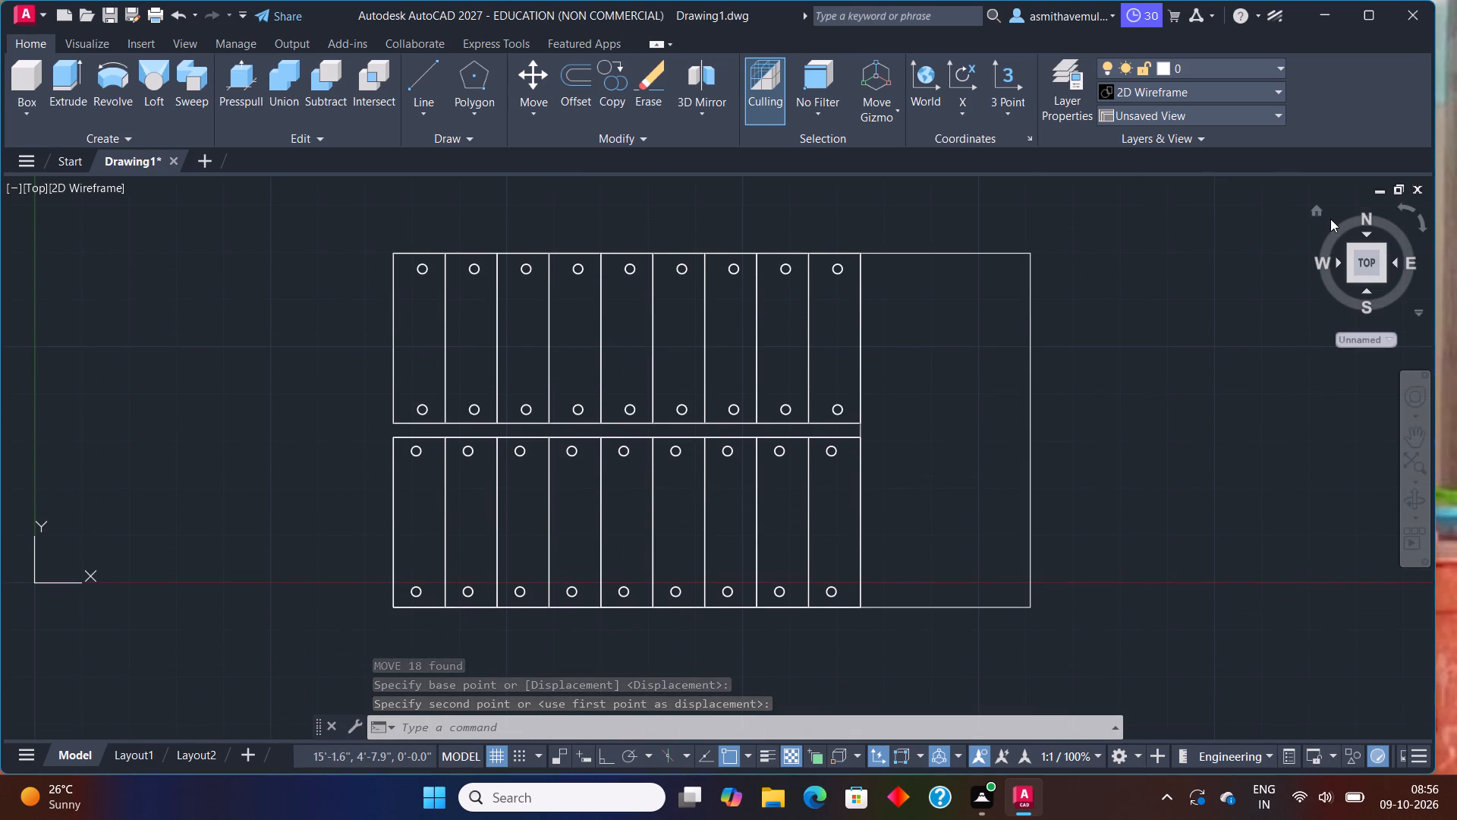
click(1317, 210)
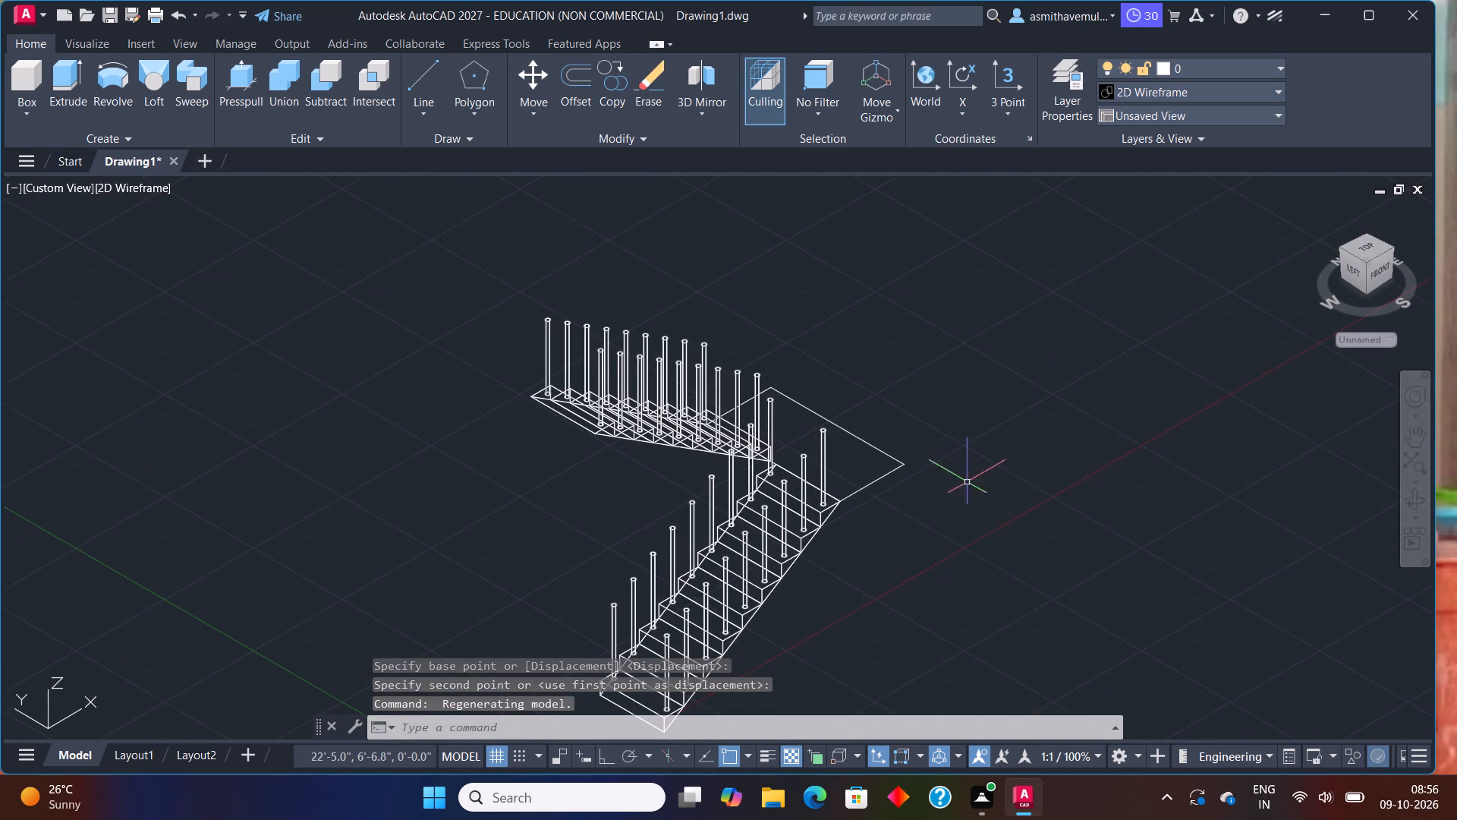
scroll(834, 562, up, 1)
middle_drag(832, 541, 834, 516)
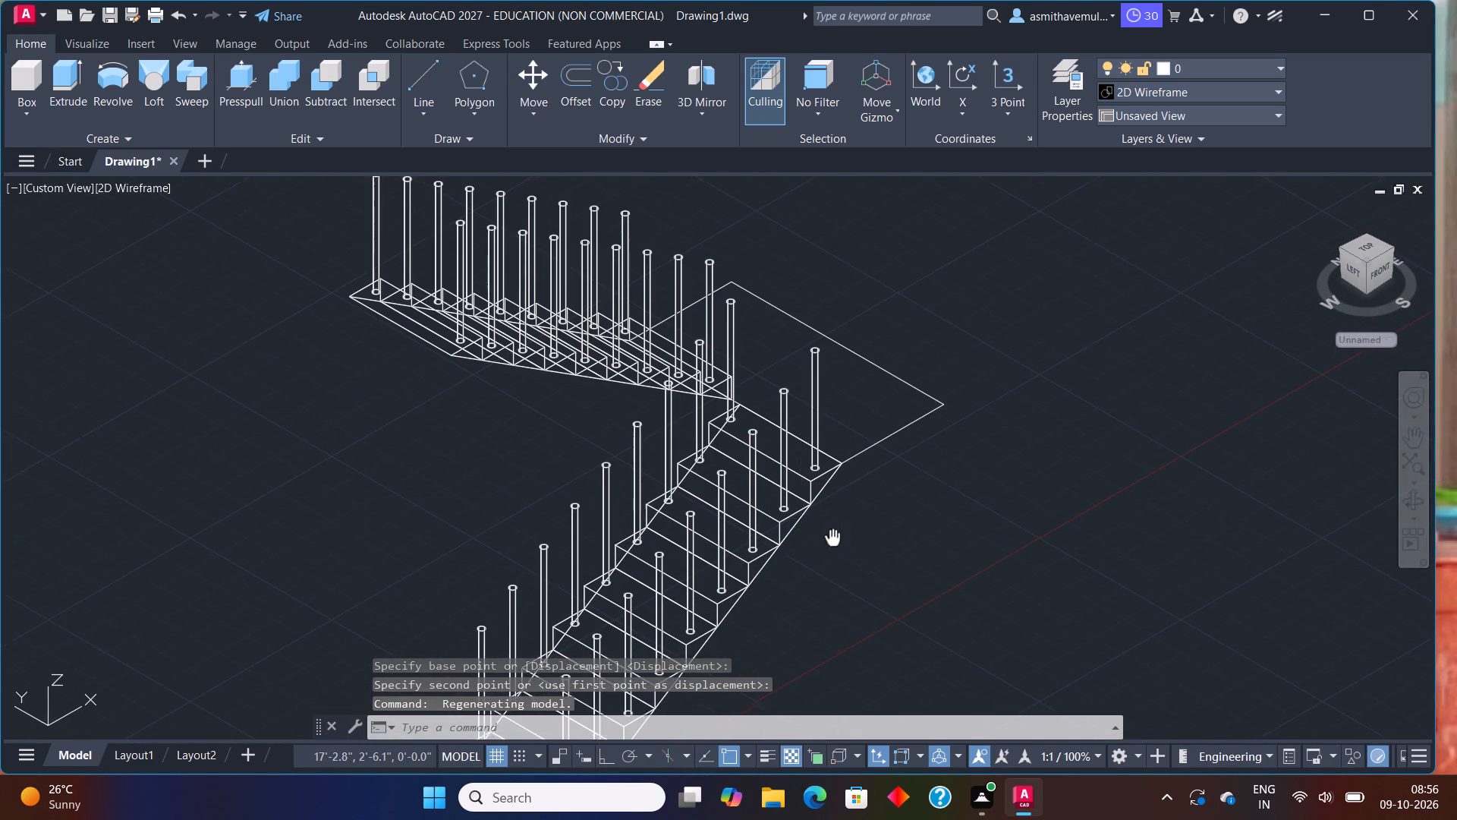
middle_drag(834, 516, 861, 339)
scroll(865, 405, down, 1)
middle_drag(866, 402, 817, 528)
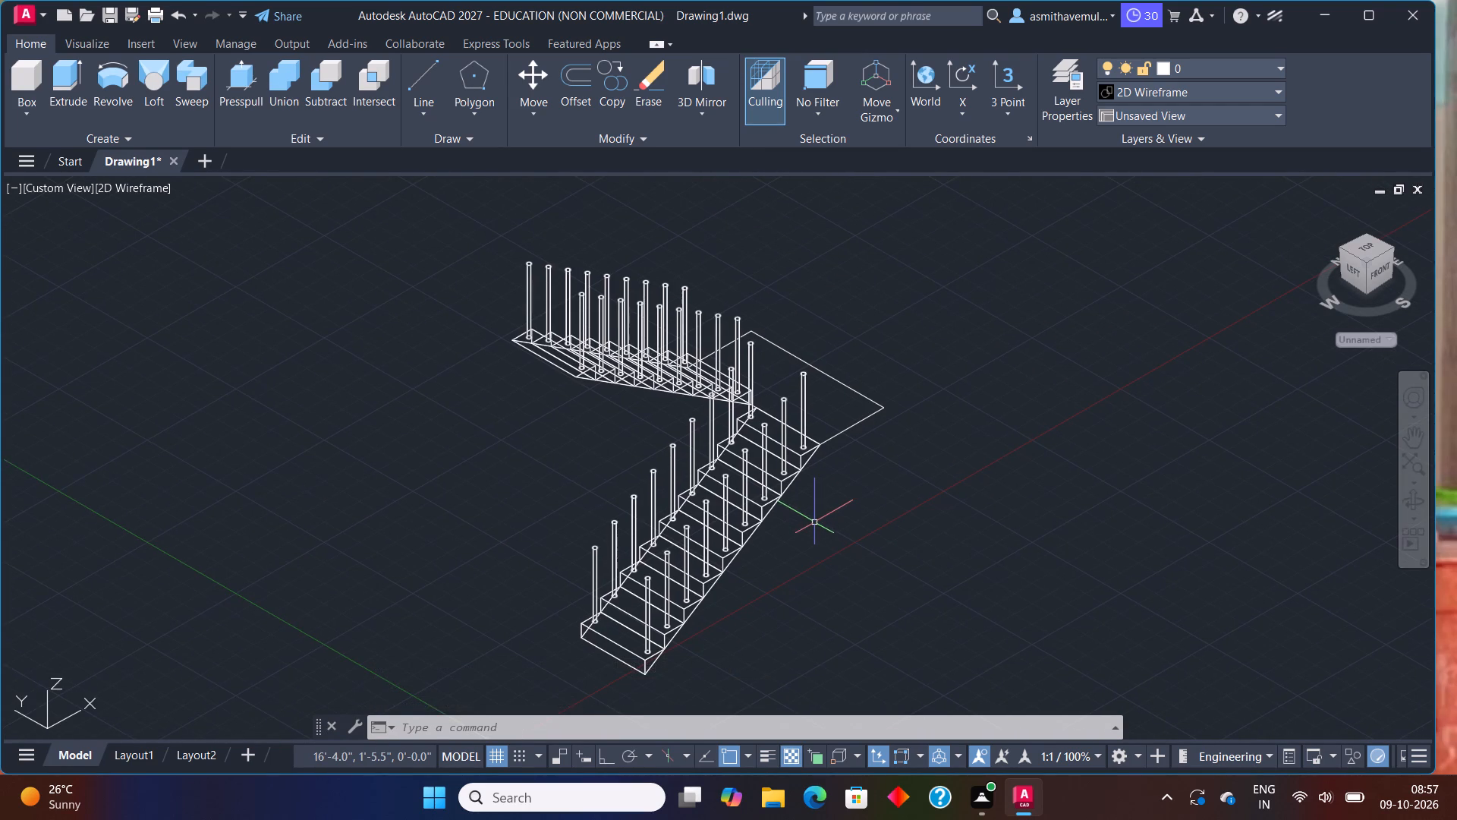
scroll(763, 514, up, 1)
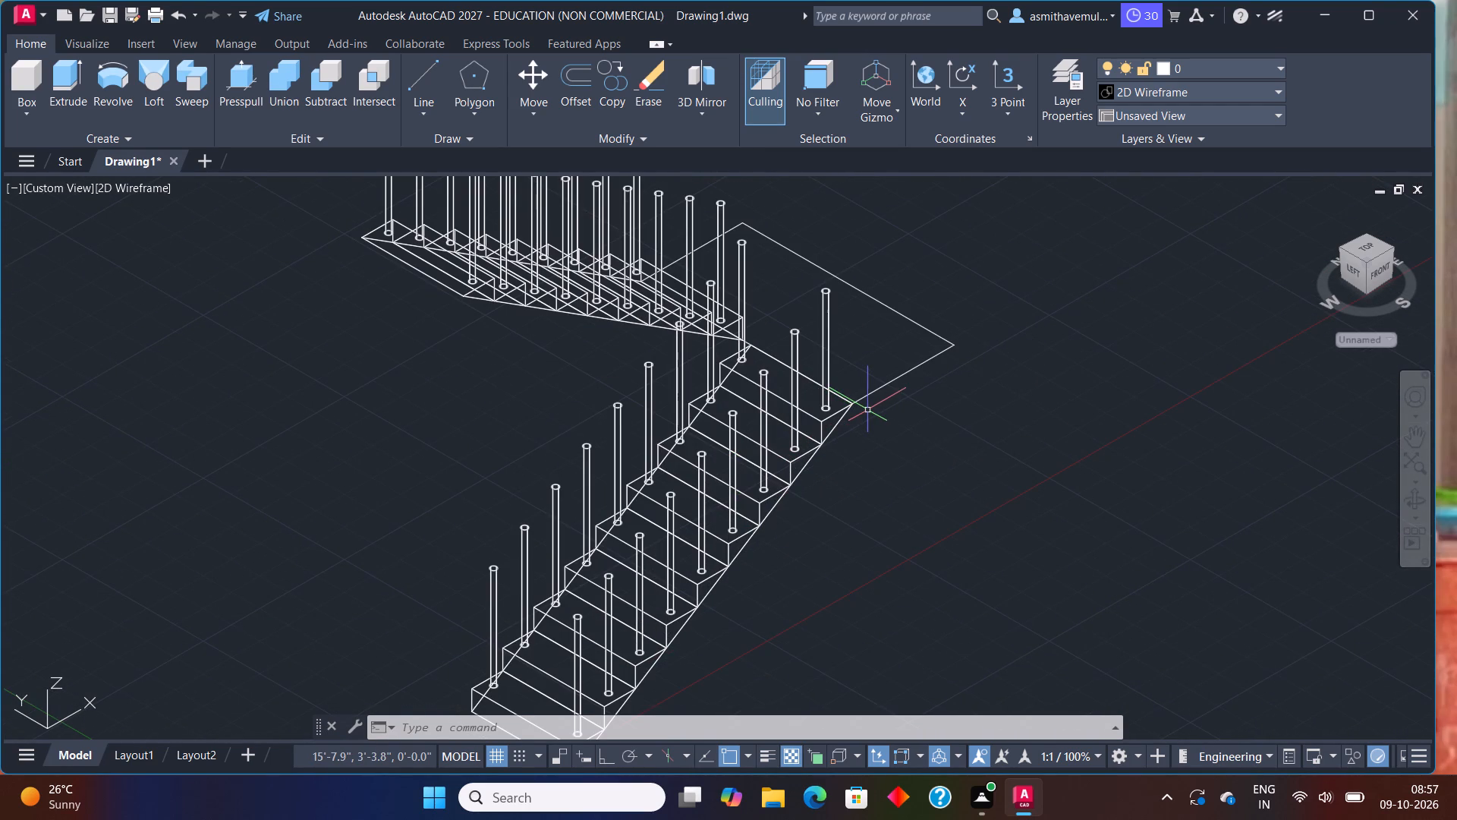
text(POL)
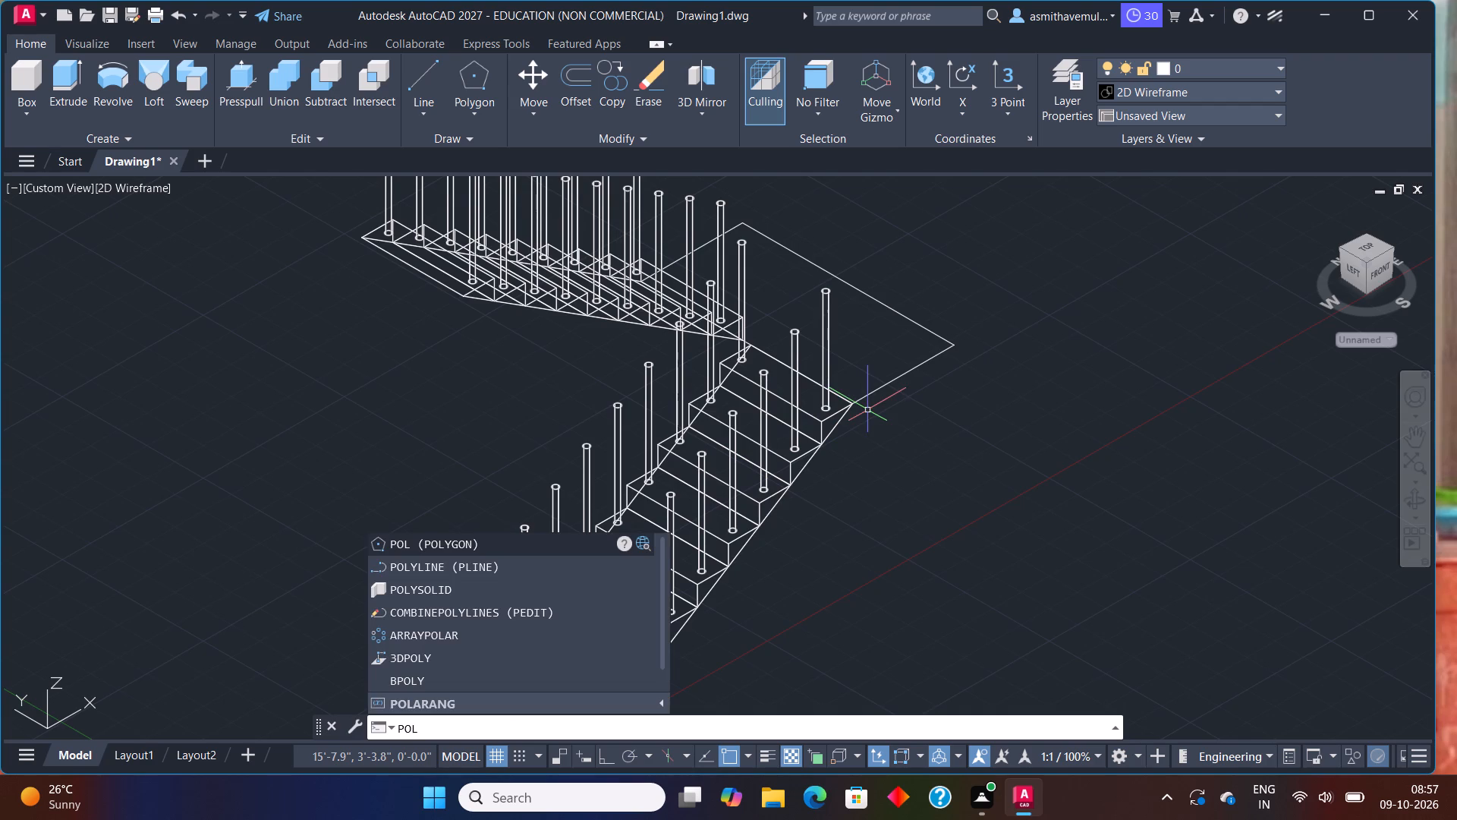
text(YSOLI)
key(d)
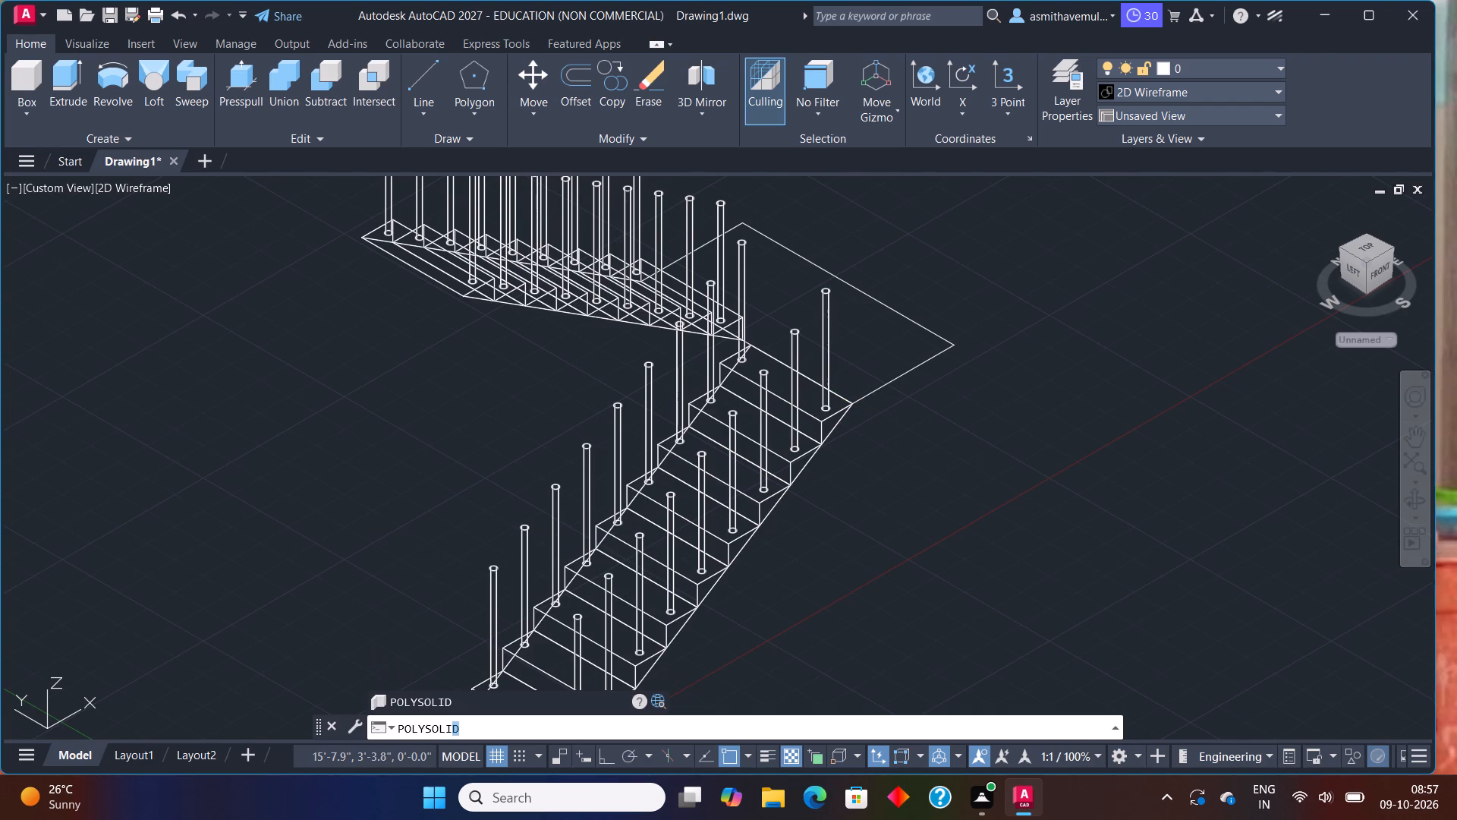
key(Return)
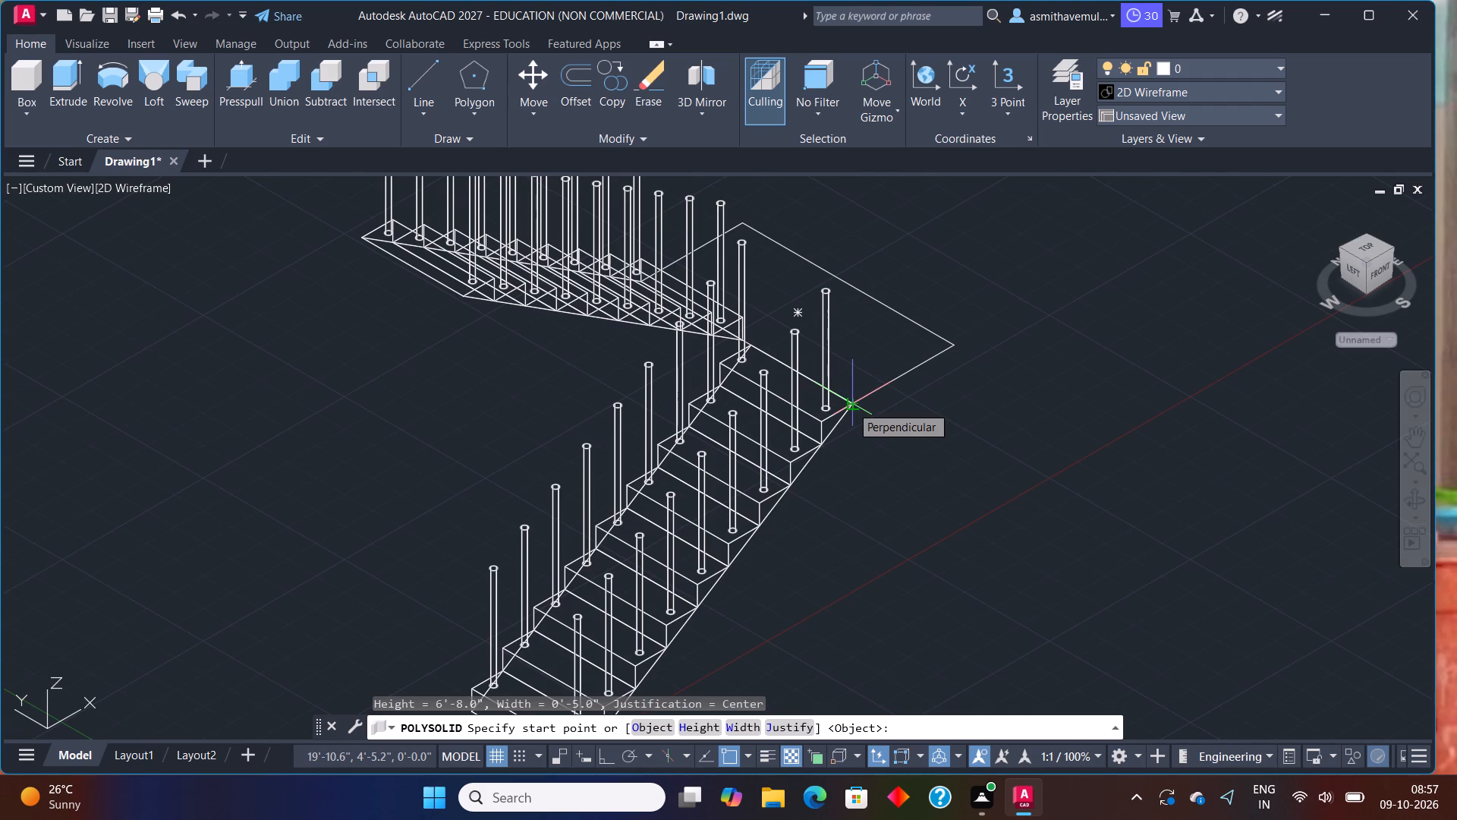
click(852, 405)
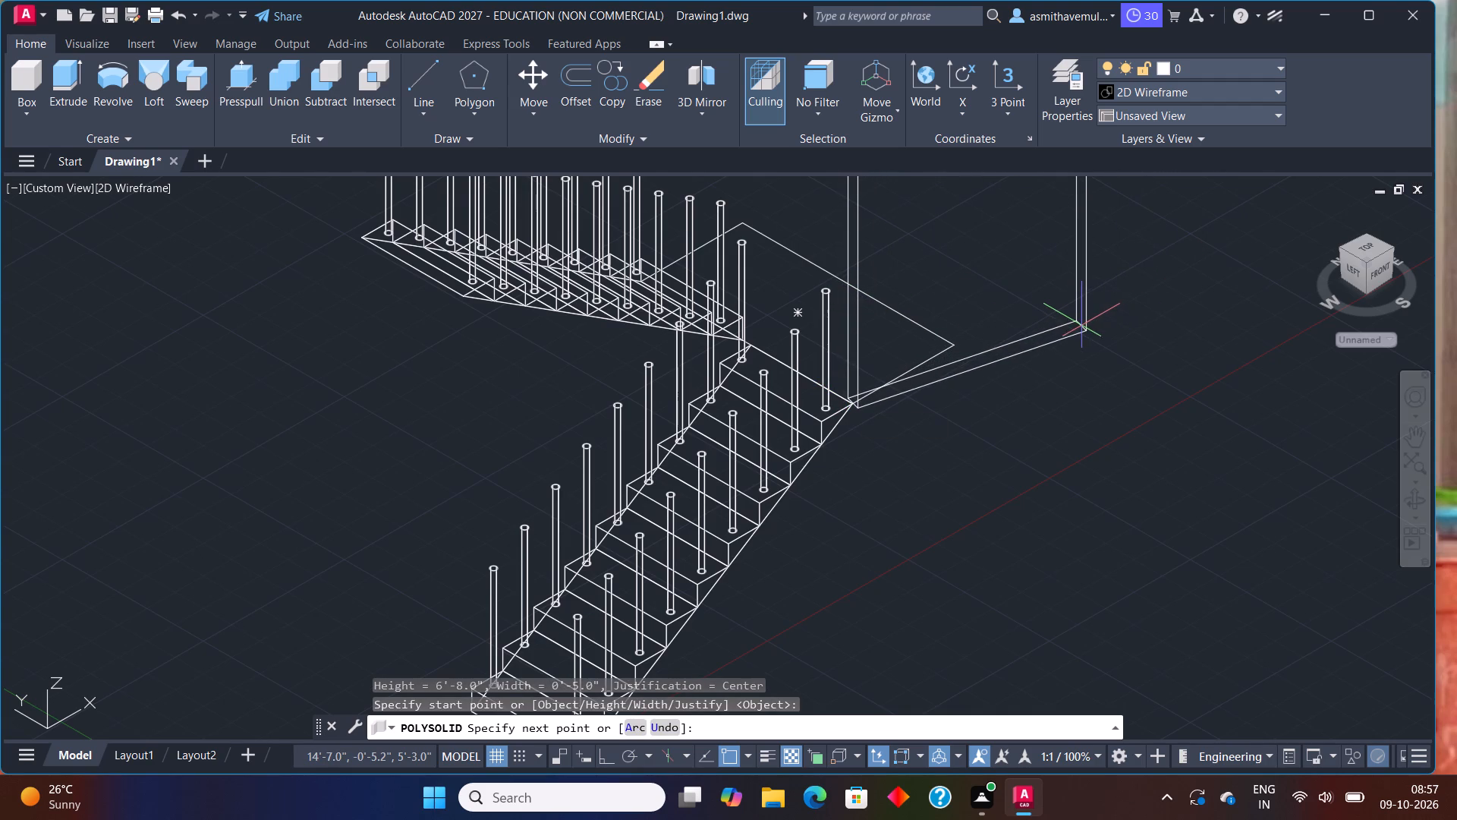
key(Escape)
Display the model in the Realistic visual style with both stair flights and the landing in view.
middle_click(568, 490)
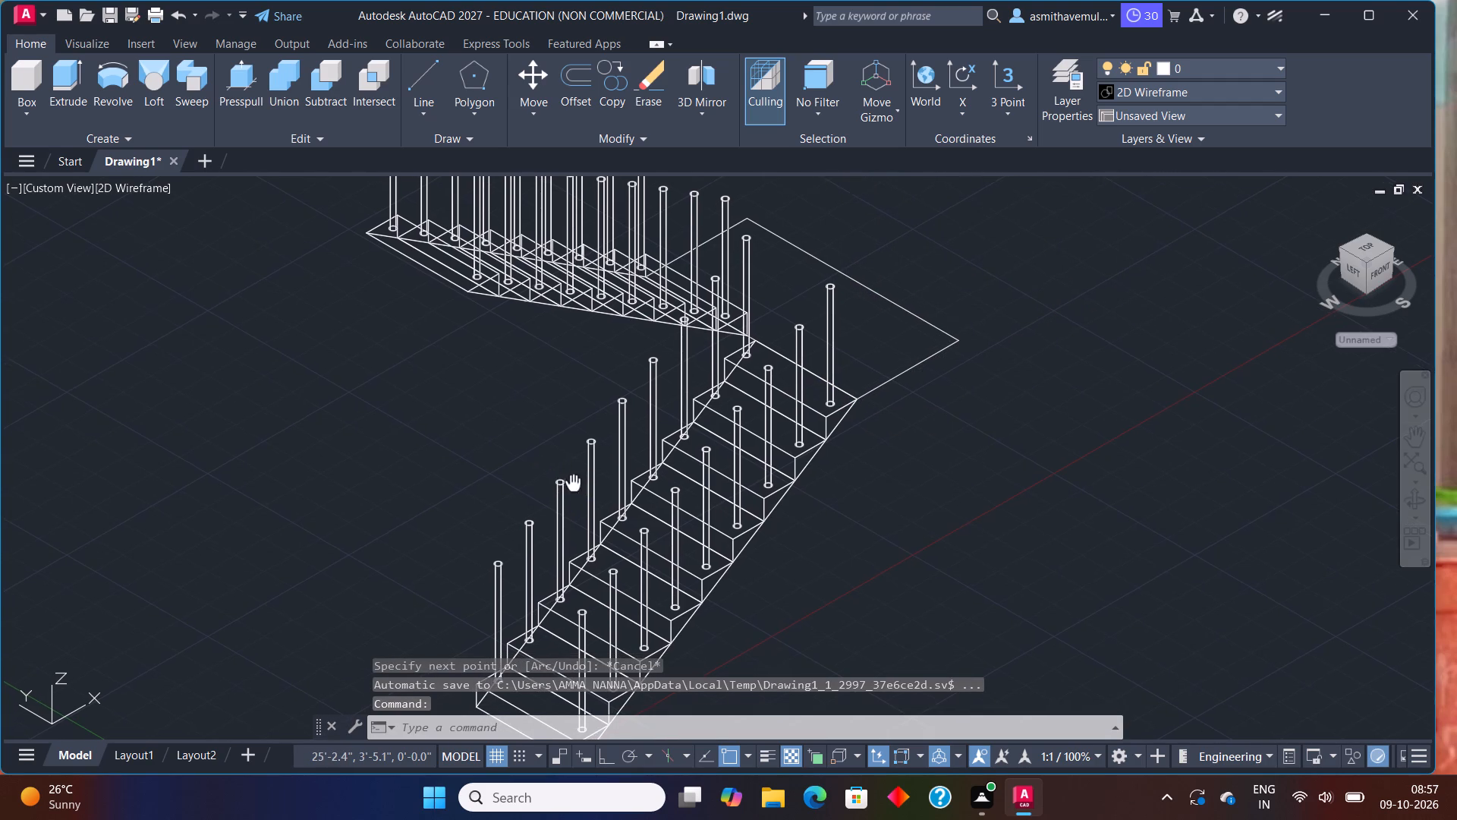
click(125, 188)
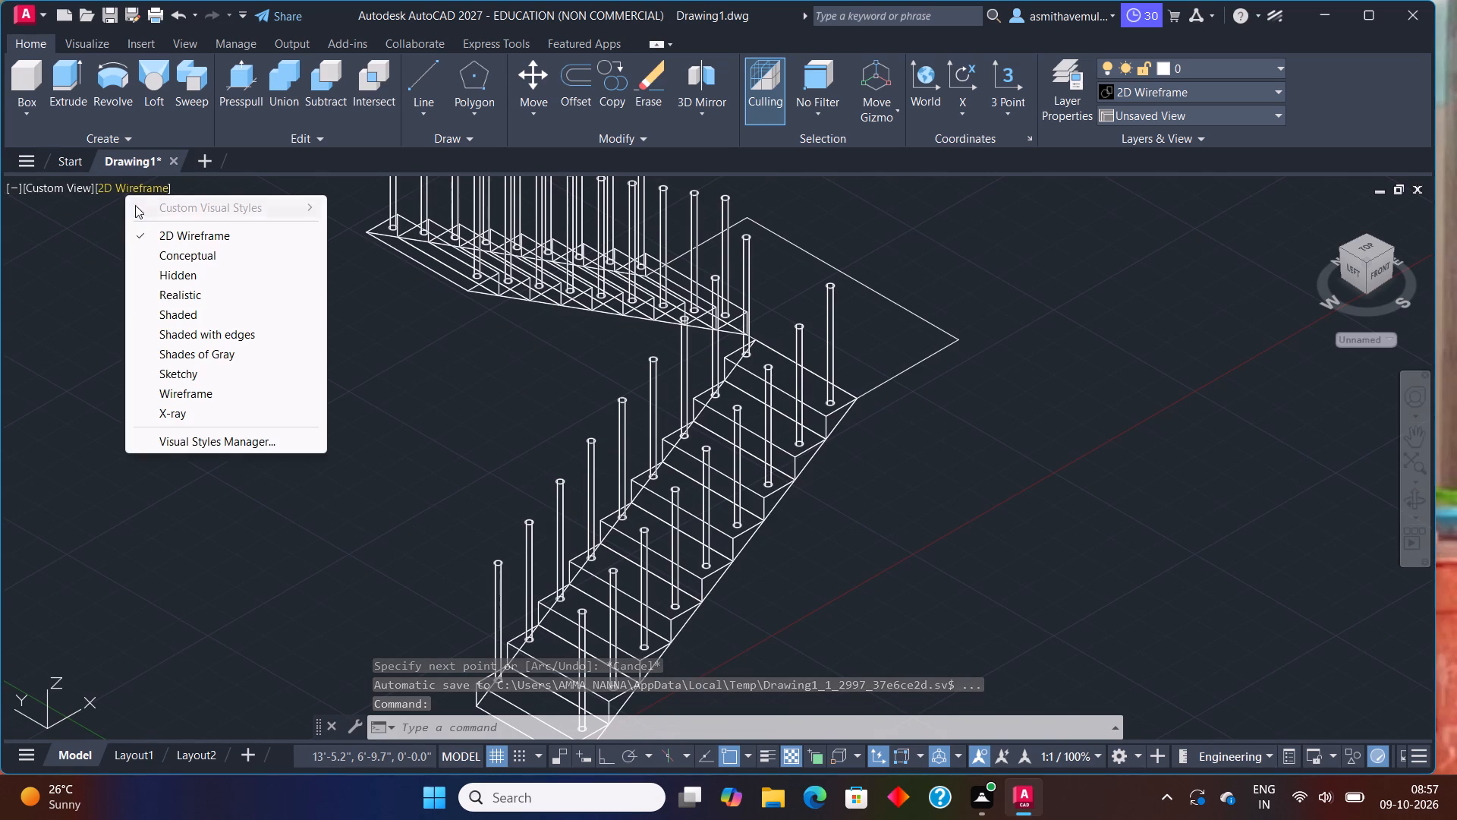
click(206, 292)
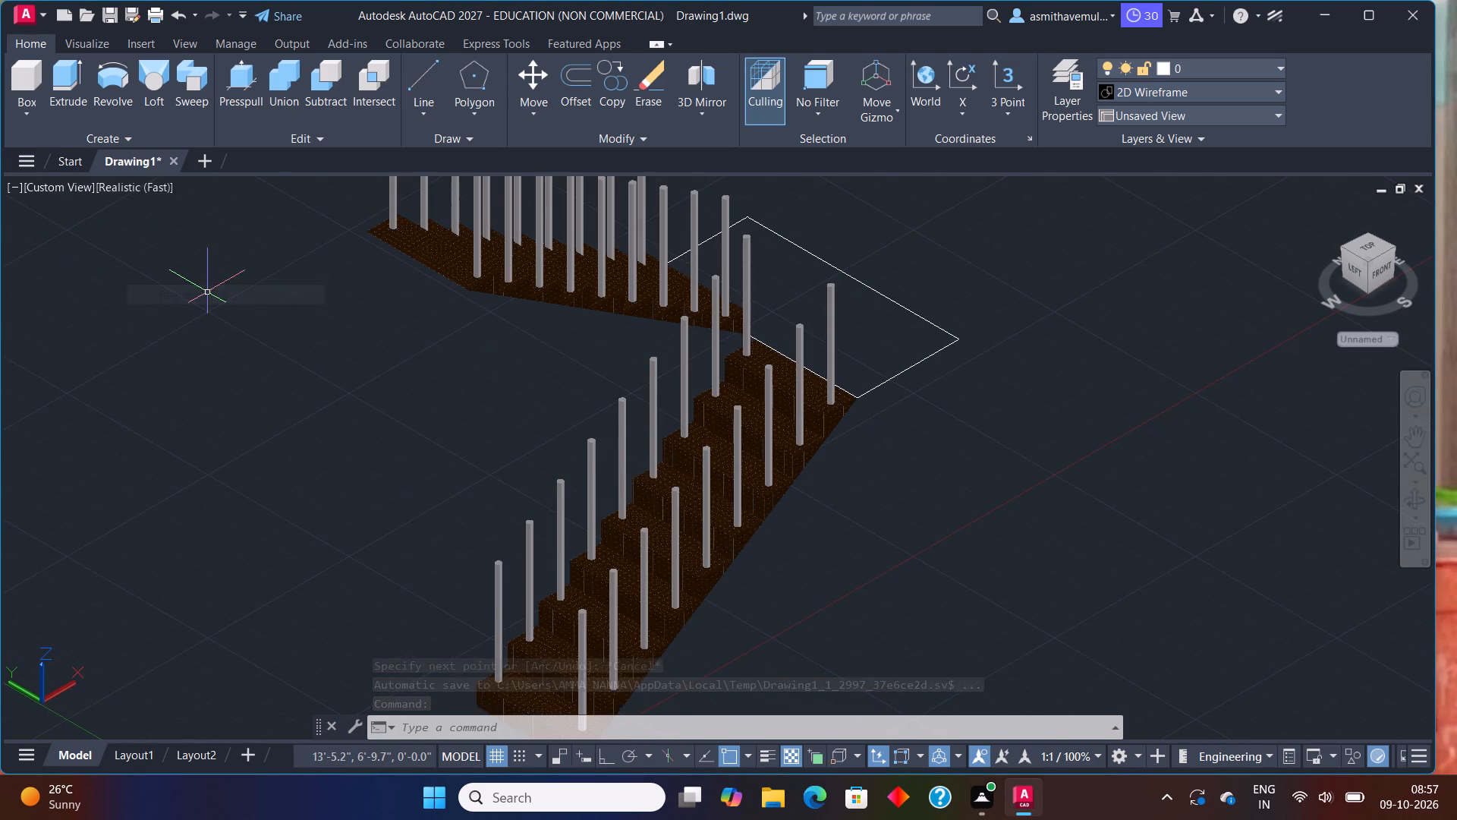
scroll(710, 487, down, 1)
middle_drag(851, 538, 853, 411)
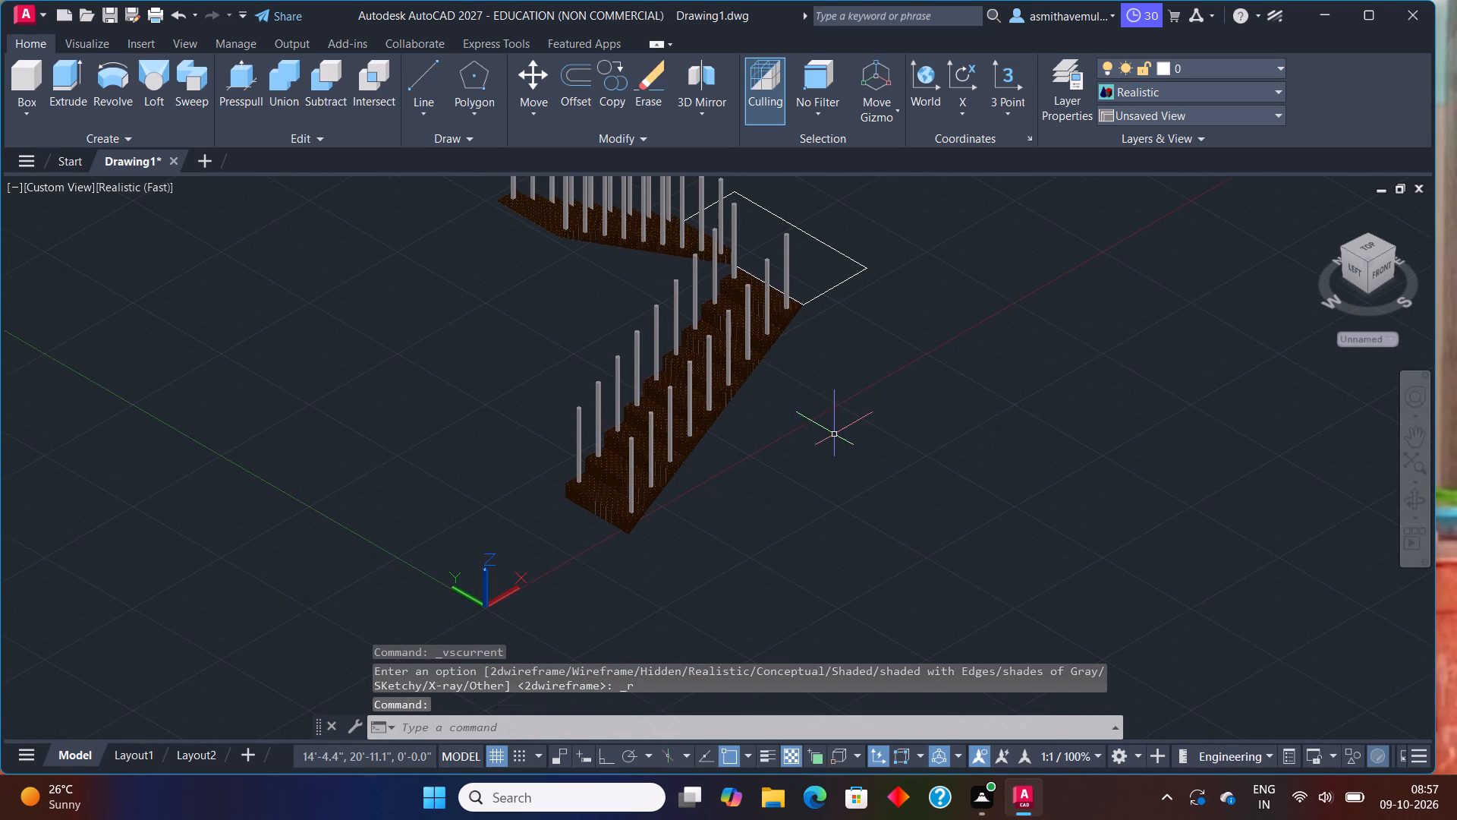
scroll(830, 432, up, 1)
middle_drag(805, 378, 803, 424)
scroll(789, 407, up, 1)
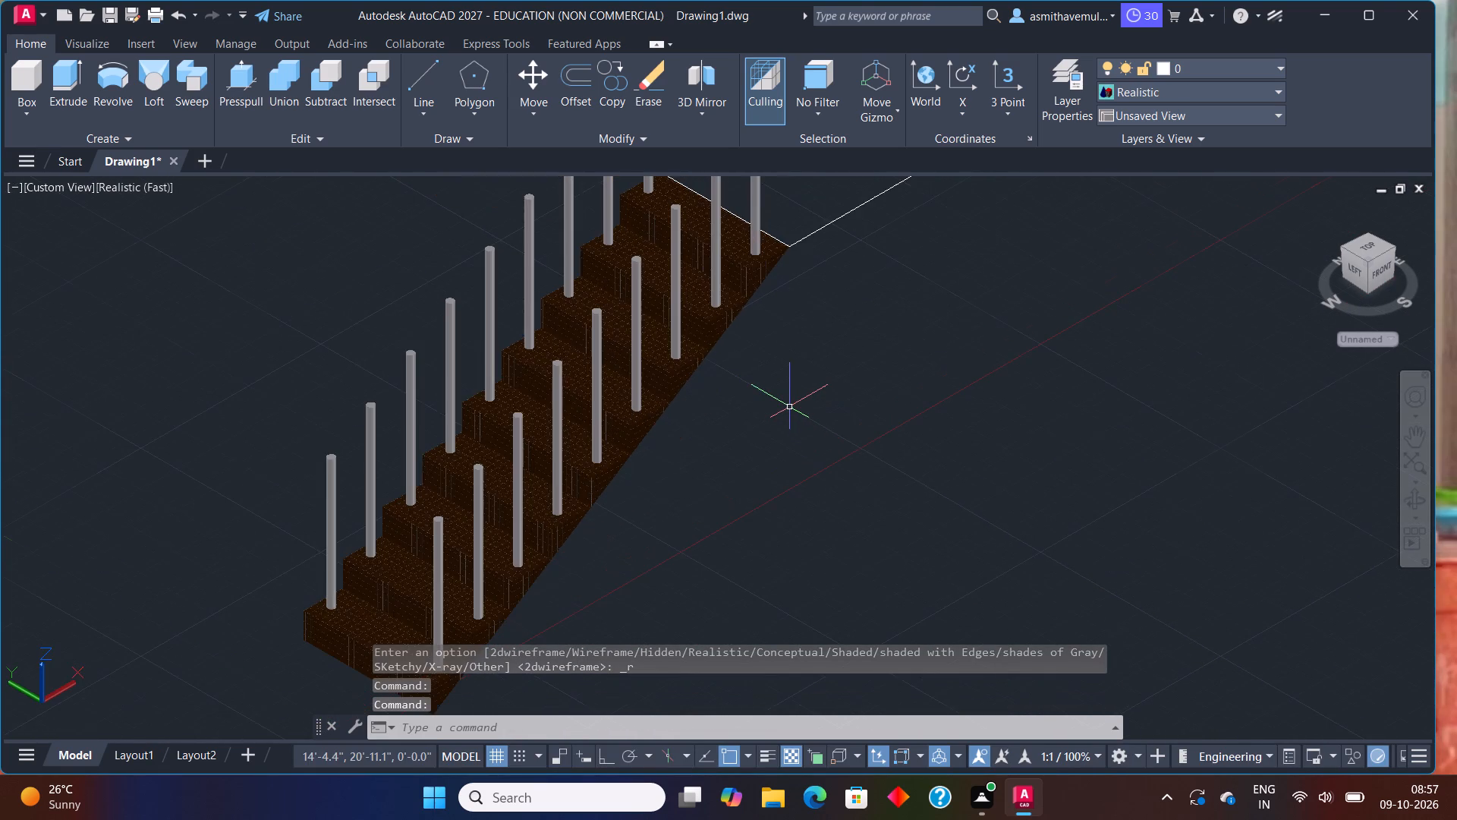
scroll(789, 408, down, 1)
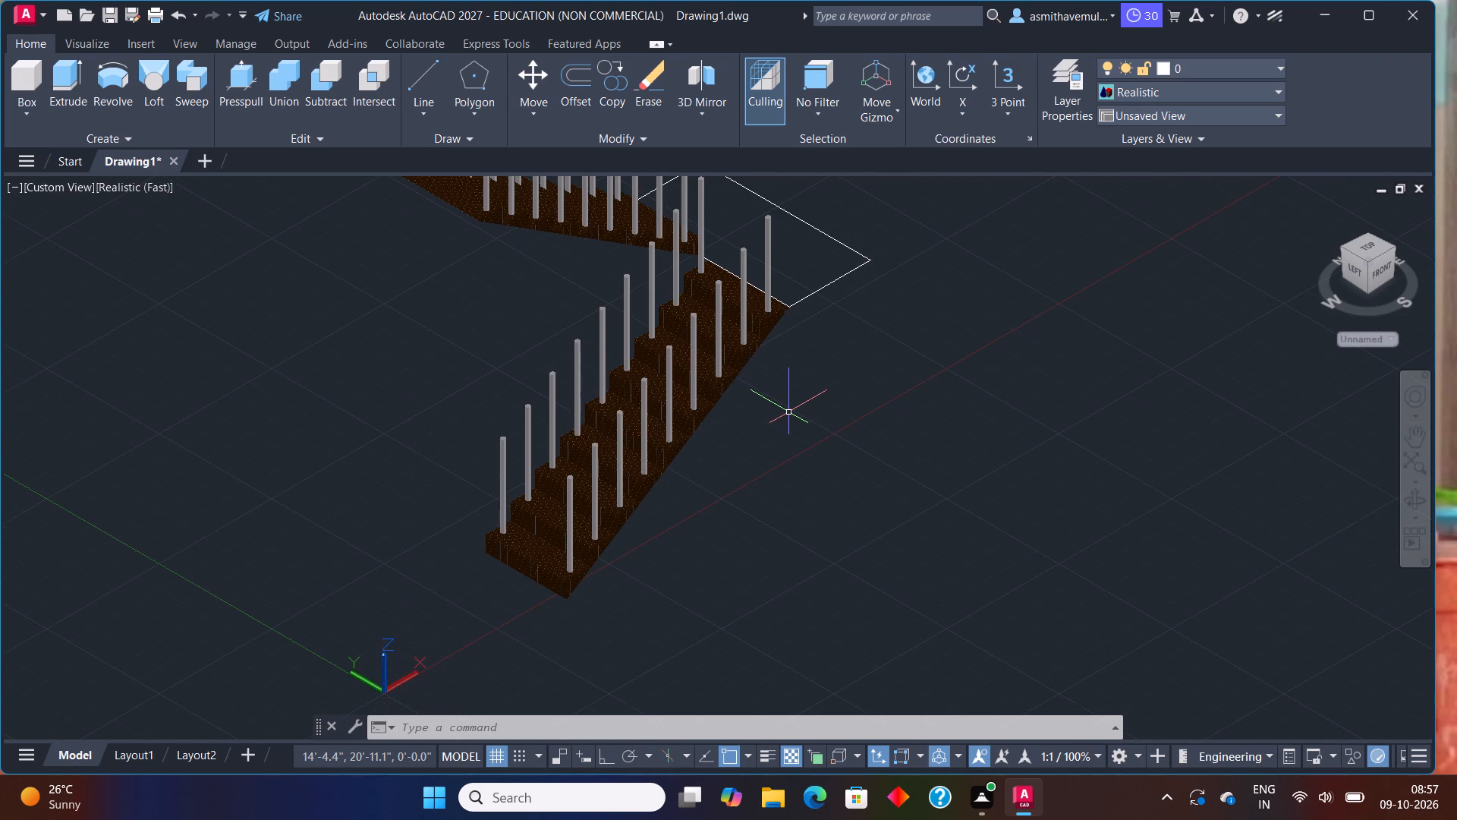
scroll(919, 364, down, 1)
middle_drag(908, 367, 805, 453)
scroll(740, 455, up, 1)
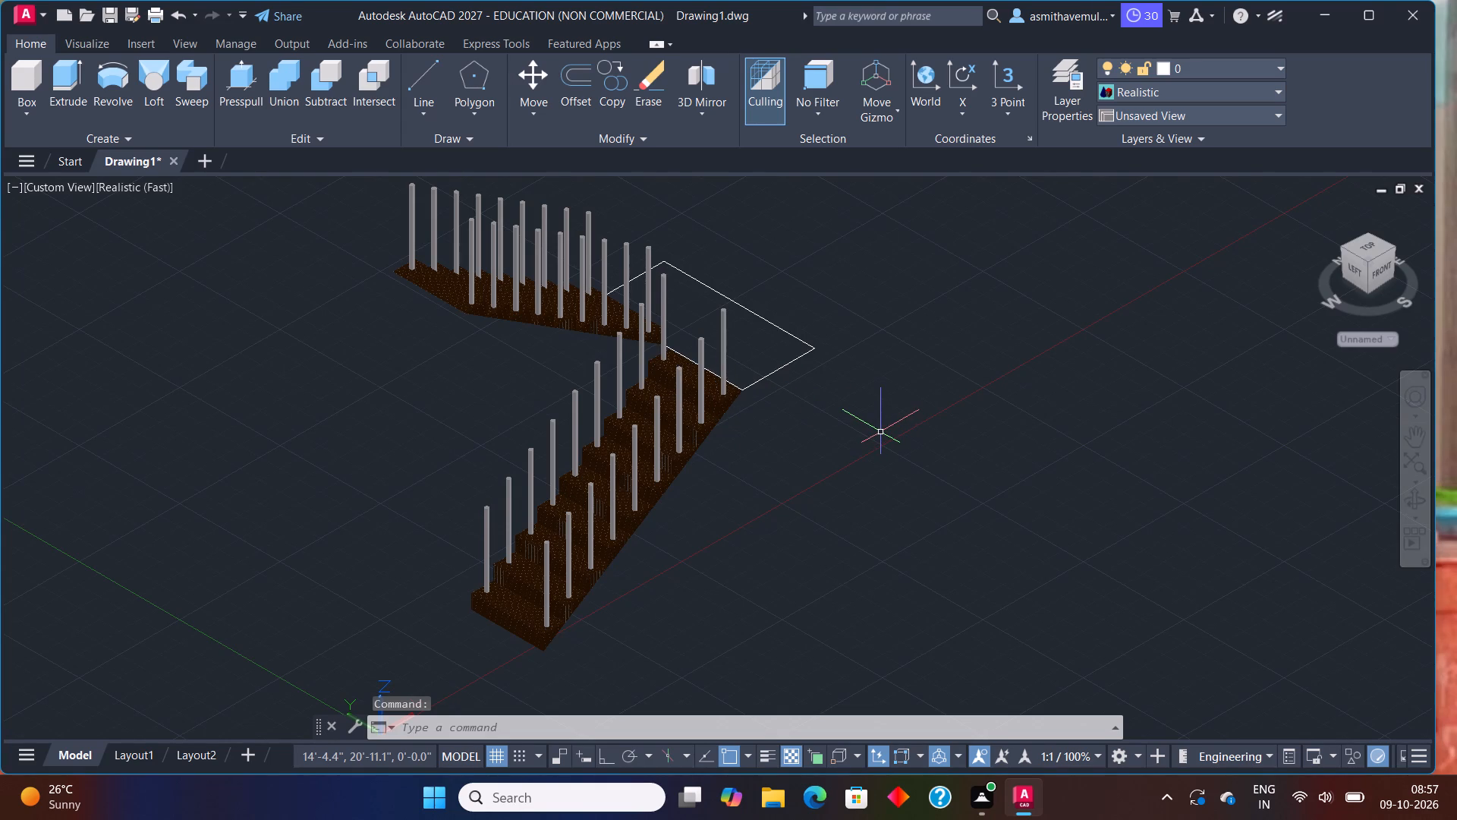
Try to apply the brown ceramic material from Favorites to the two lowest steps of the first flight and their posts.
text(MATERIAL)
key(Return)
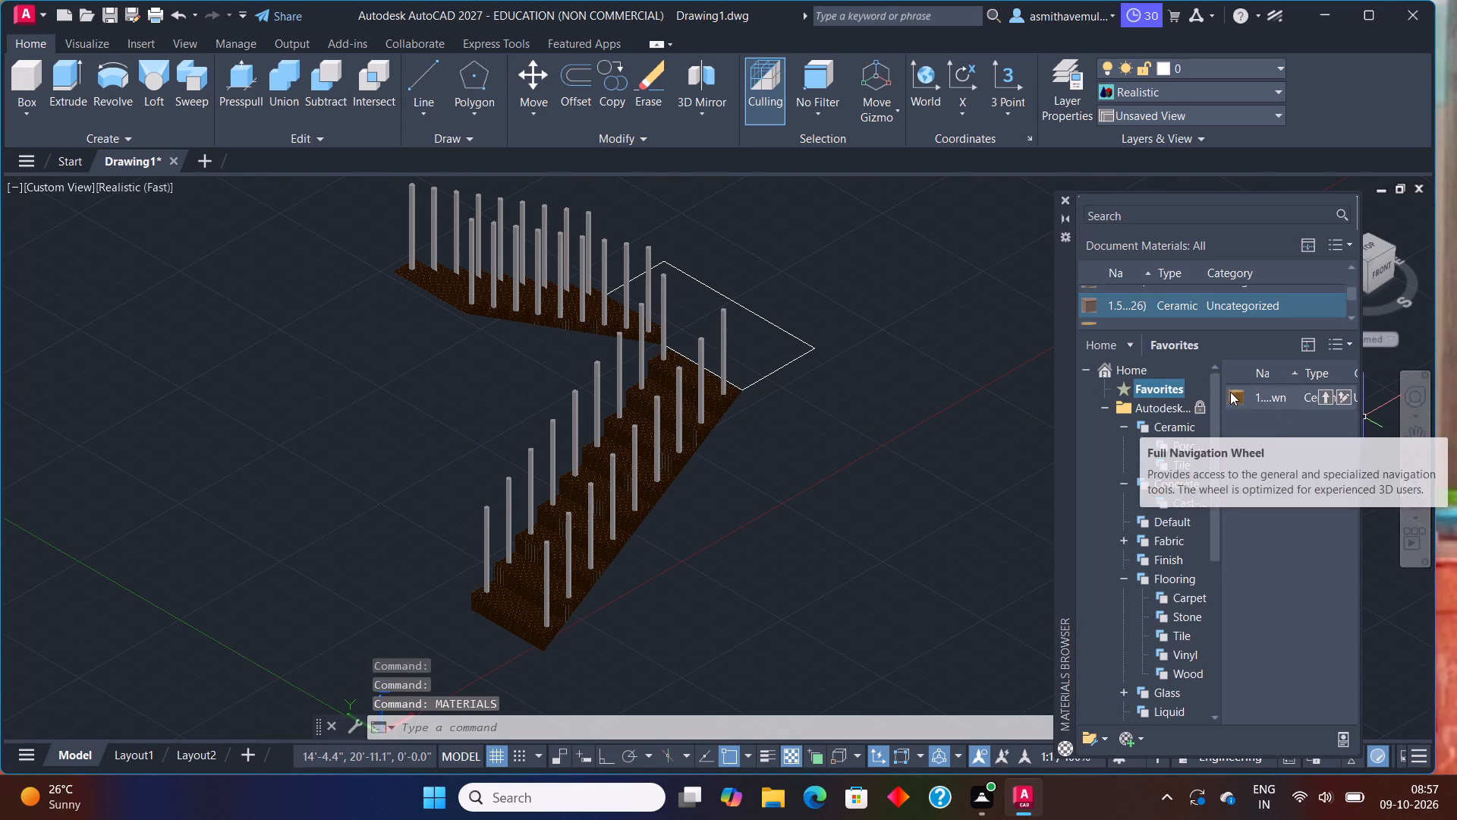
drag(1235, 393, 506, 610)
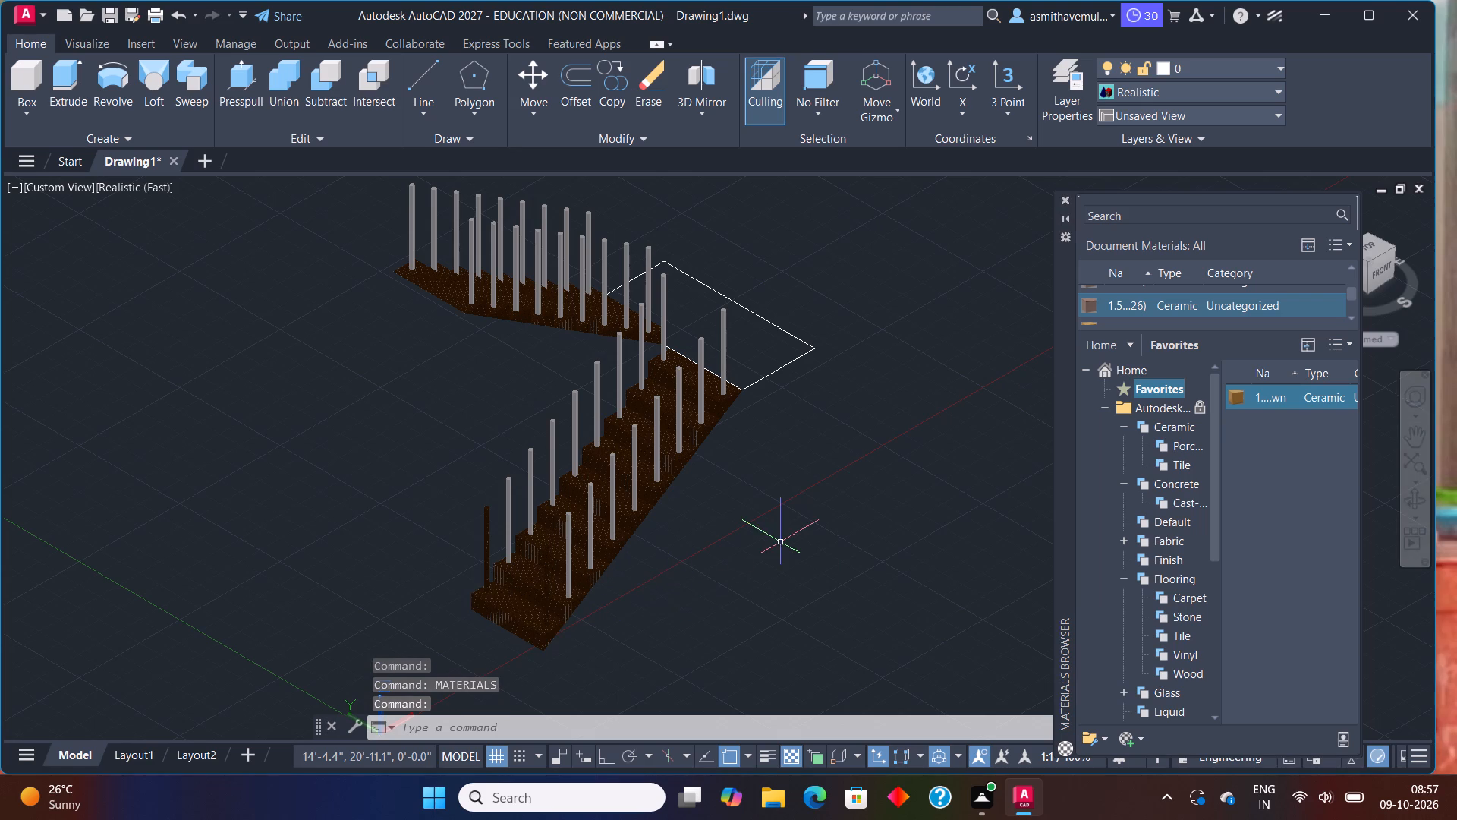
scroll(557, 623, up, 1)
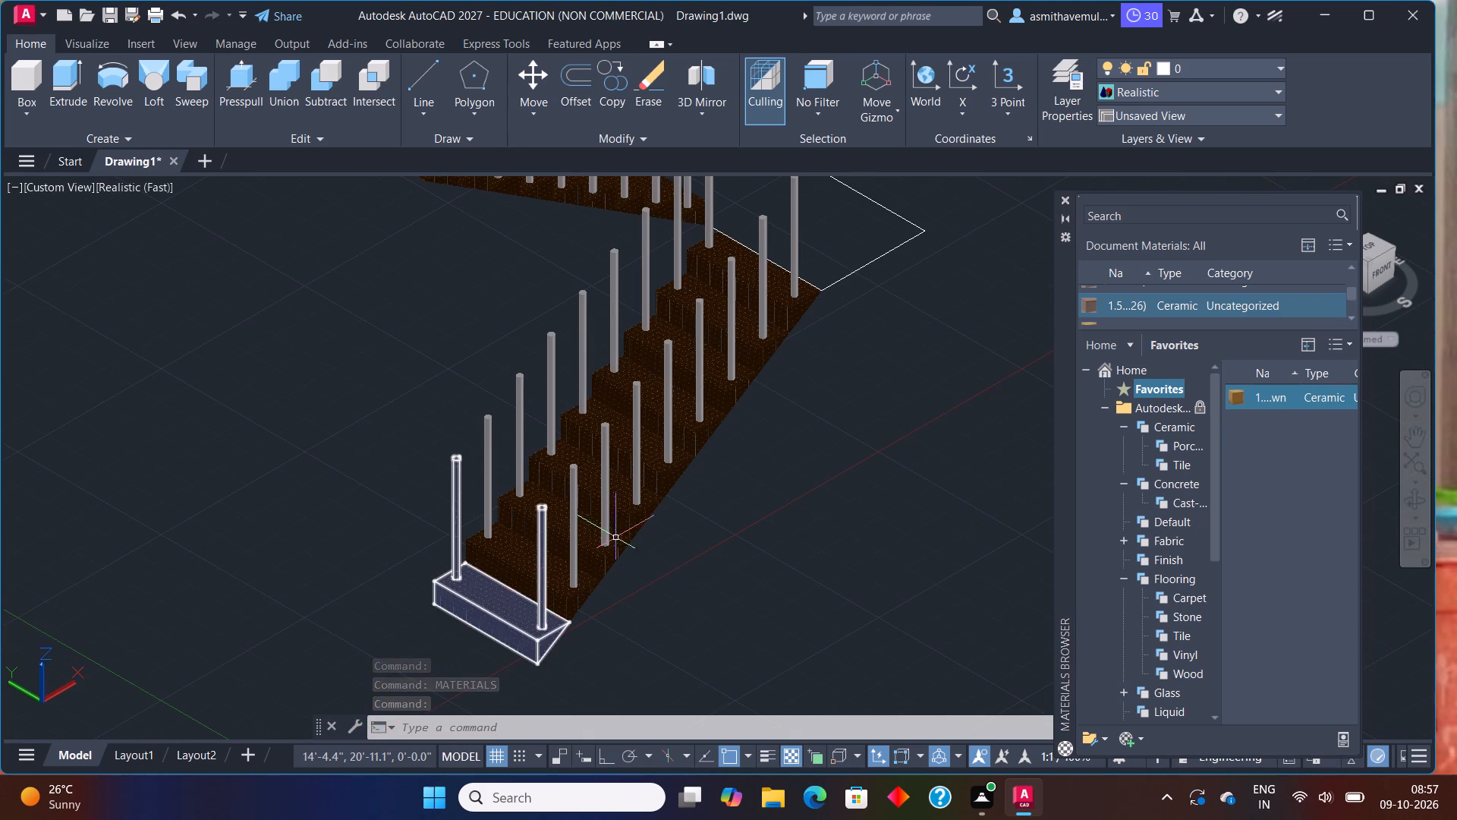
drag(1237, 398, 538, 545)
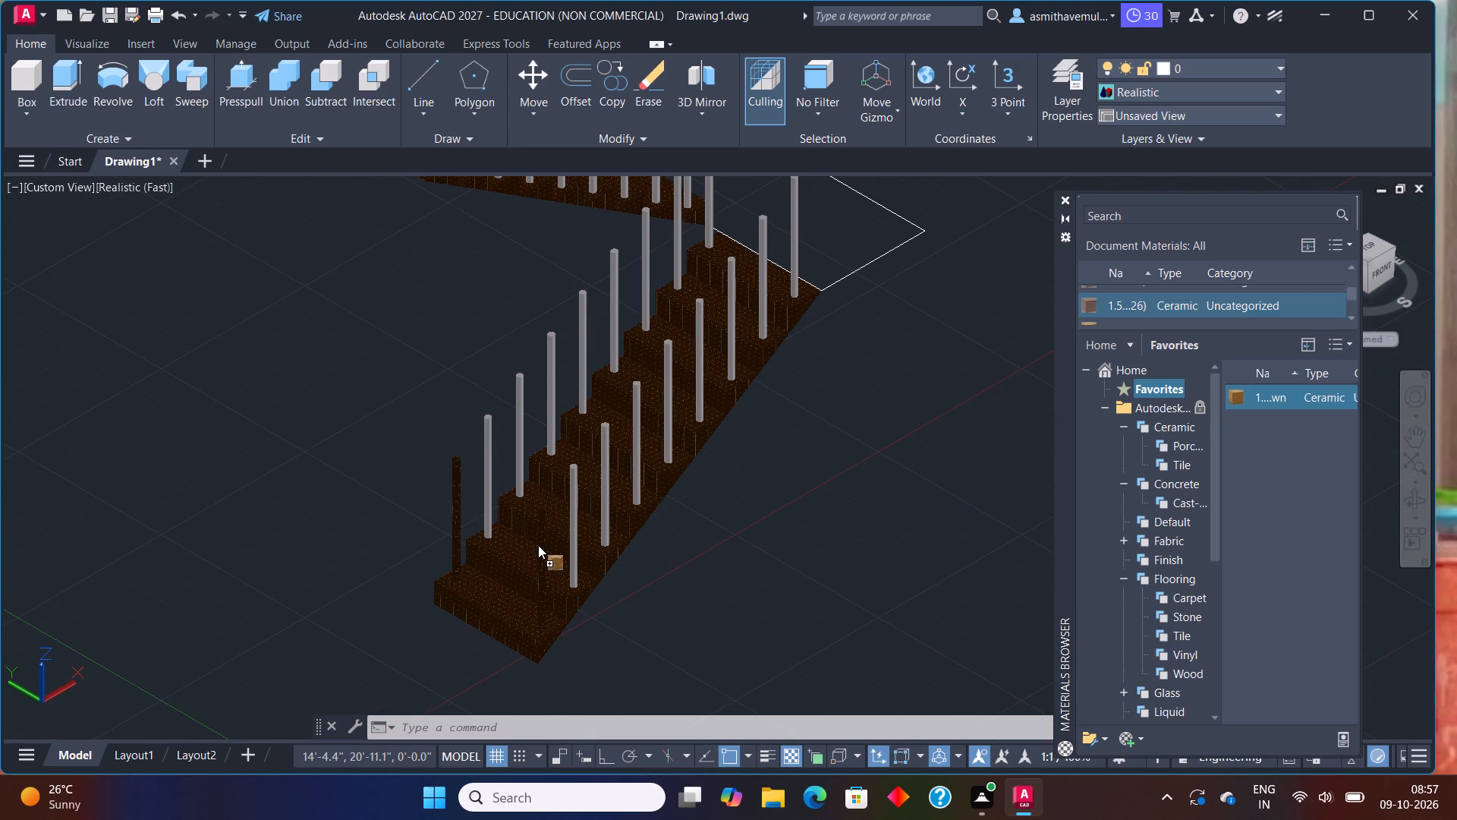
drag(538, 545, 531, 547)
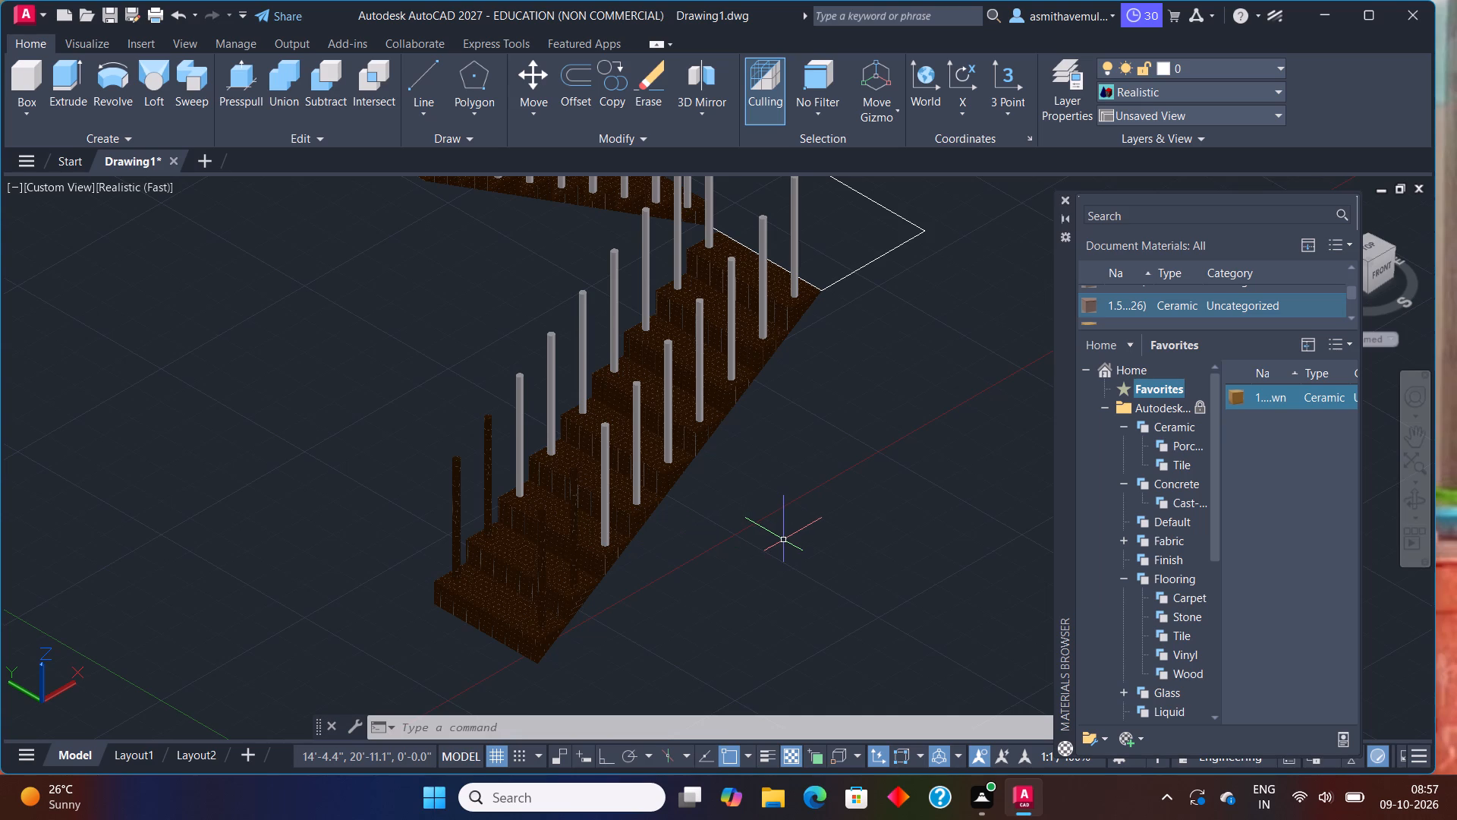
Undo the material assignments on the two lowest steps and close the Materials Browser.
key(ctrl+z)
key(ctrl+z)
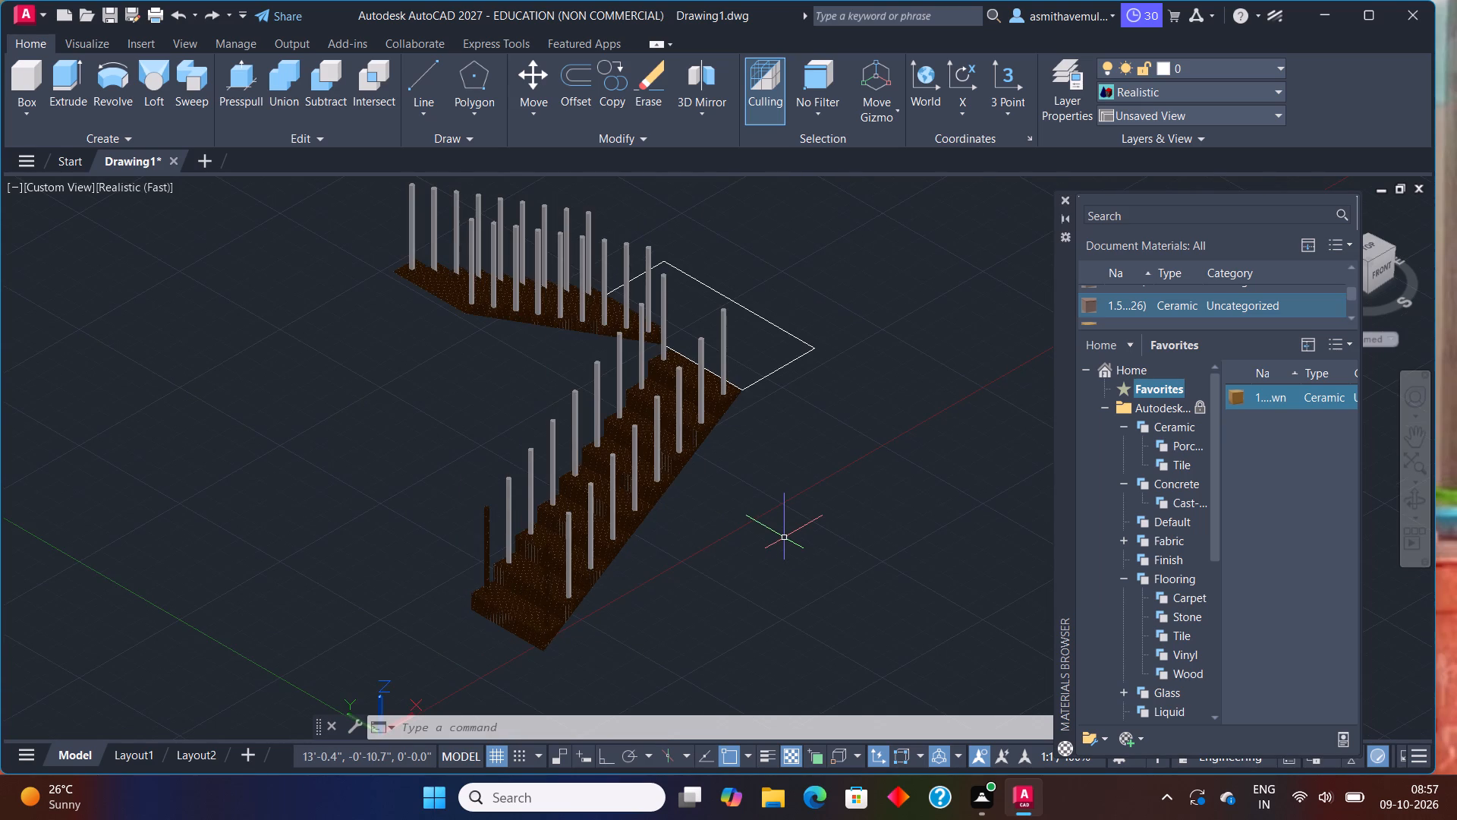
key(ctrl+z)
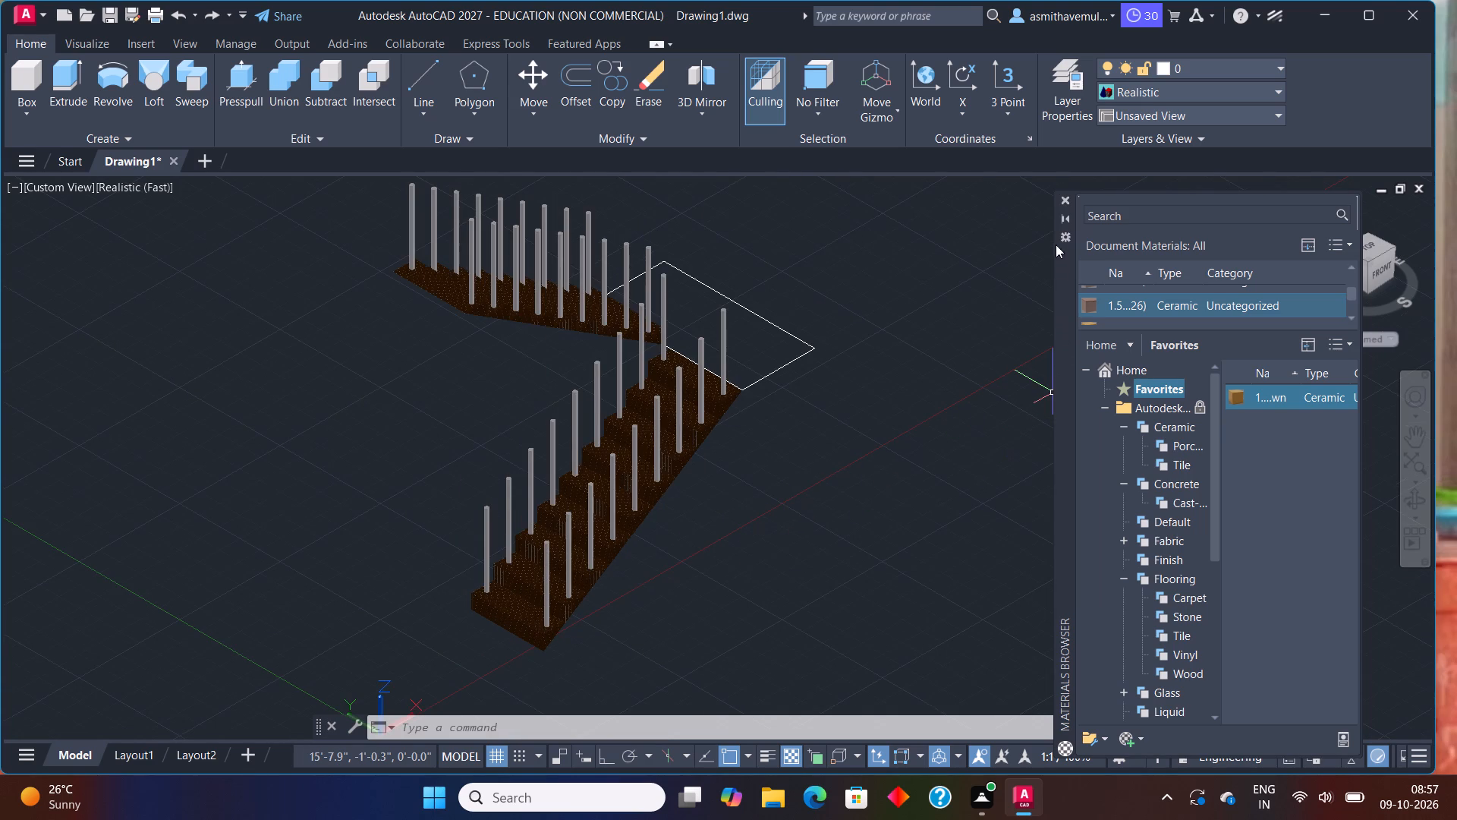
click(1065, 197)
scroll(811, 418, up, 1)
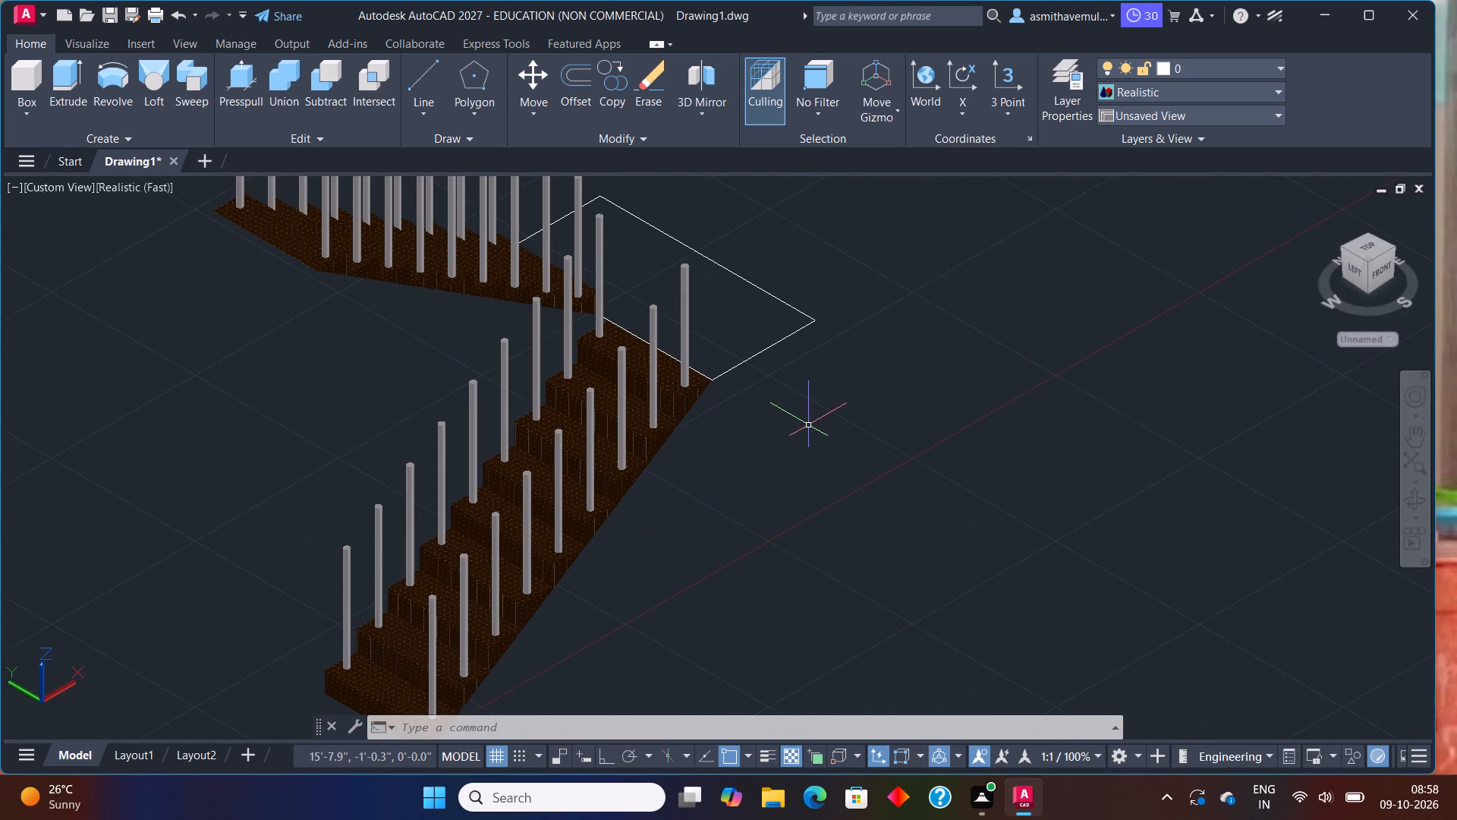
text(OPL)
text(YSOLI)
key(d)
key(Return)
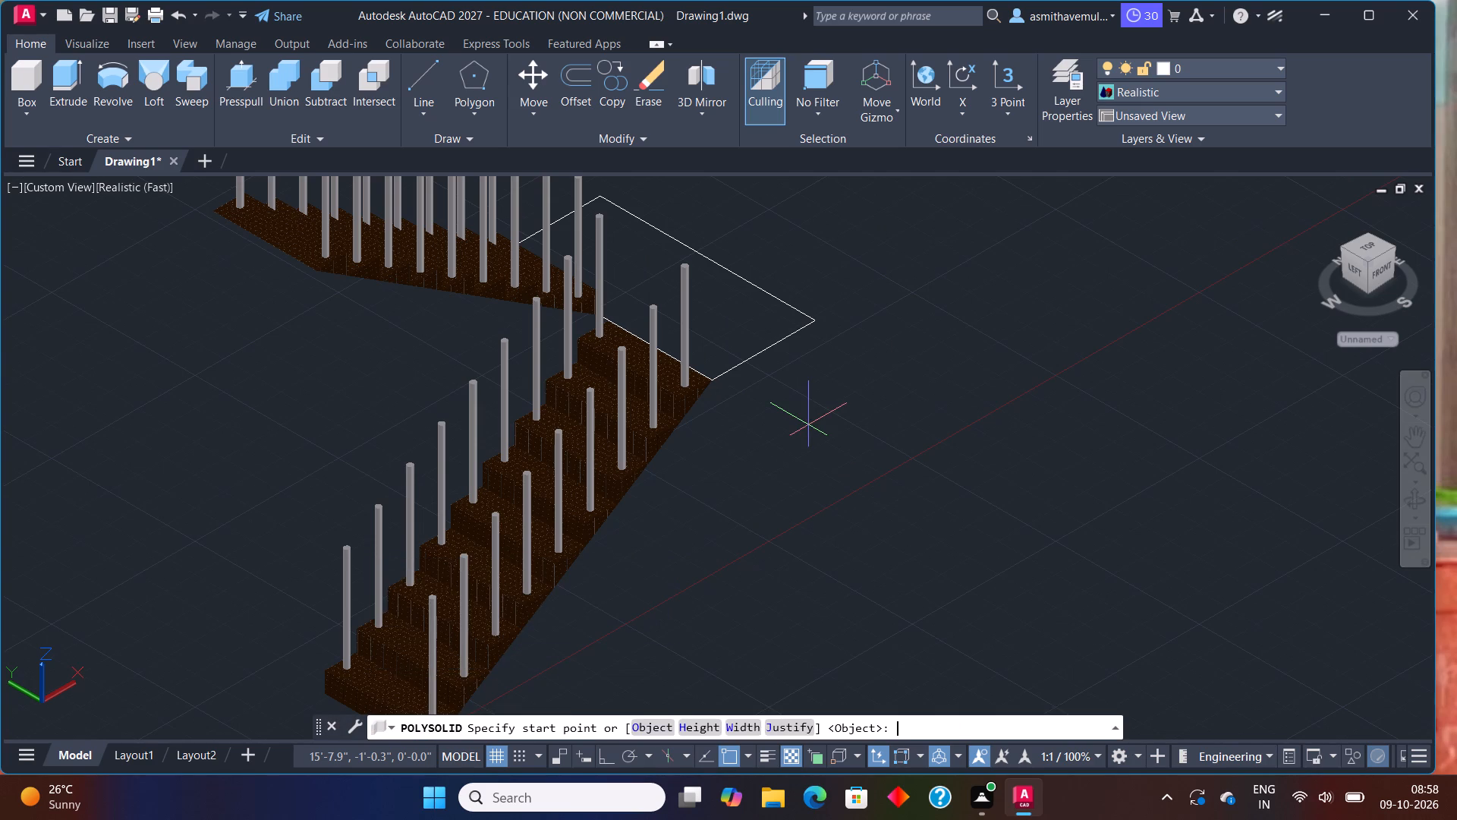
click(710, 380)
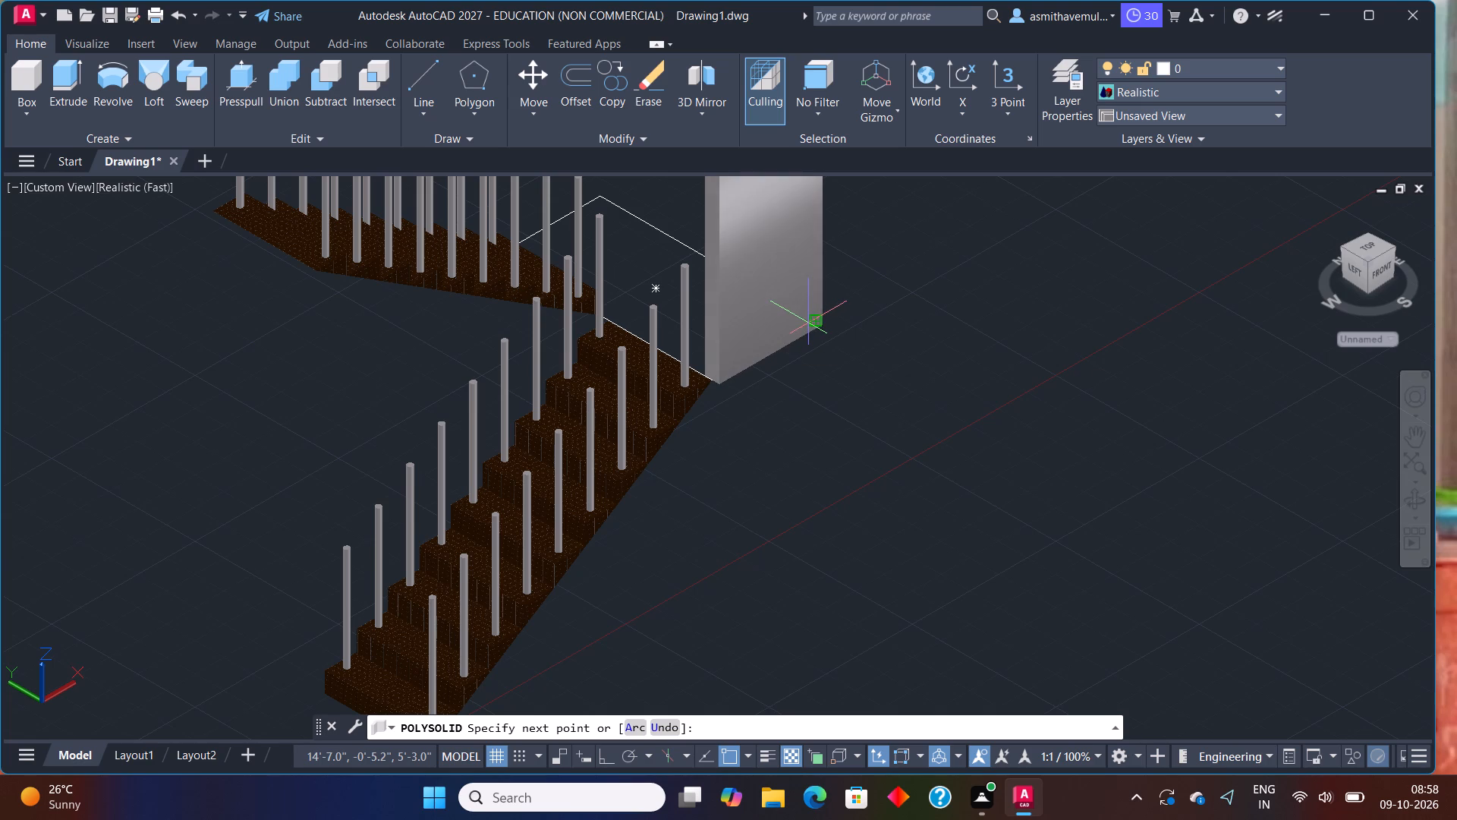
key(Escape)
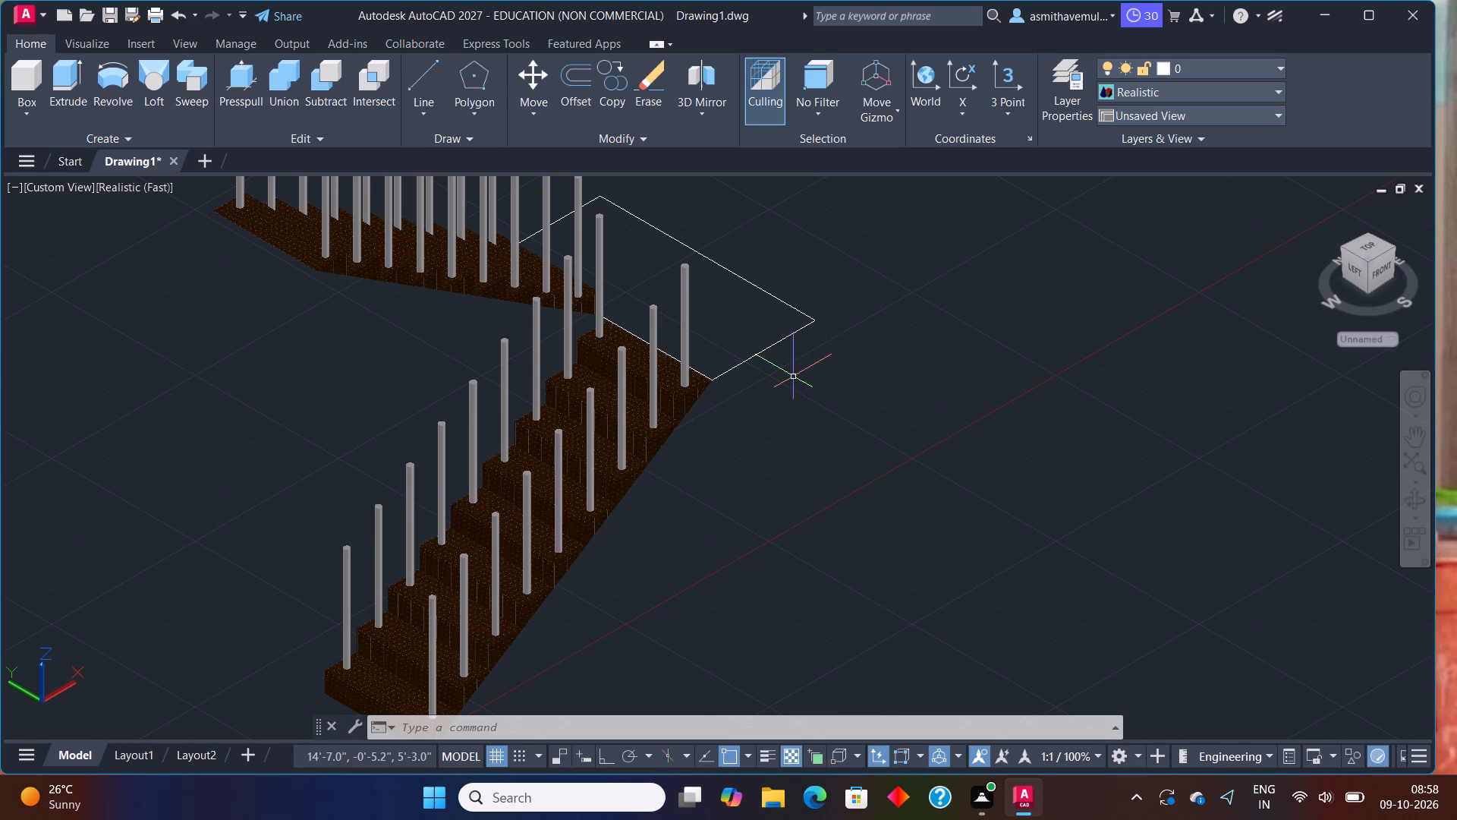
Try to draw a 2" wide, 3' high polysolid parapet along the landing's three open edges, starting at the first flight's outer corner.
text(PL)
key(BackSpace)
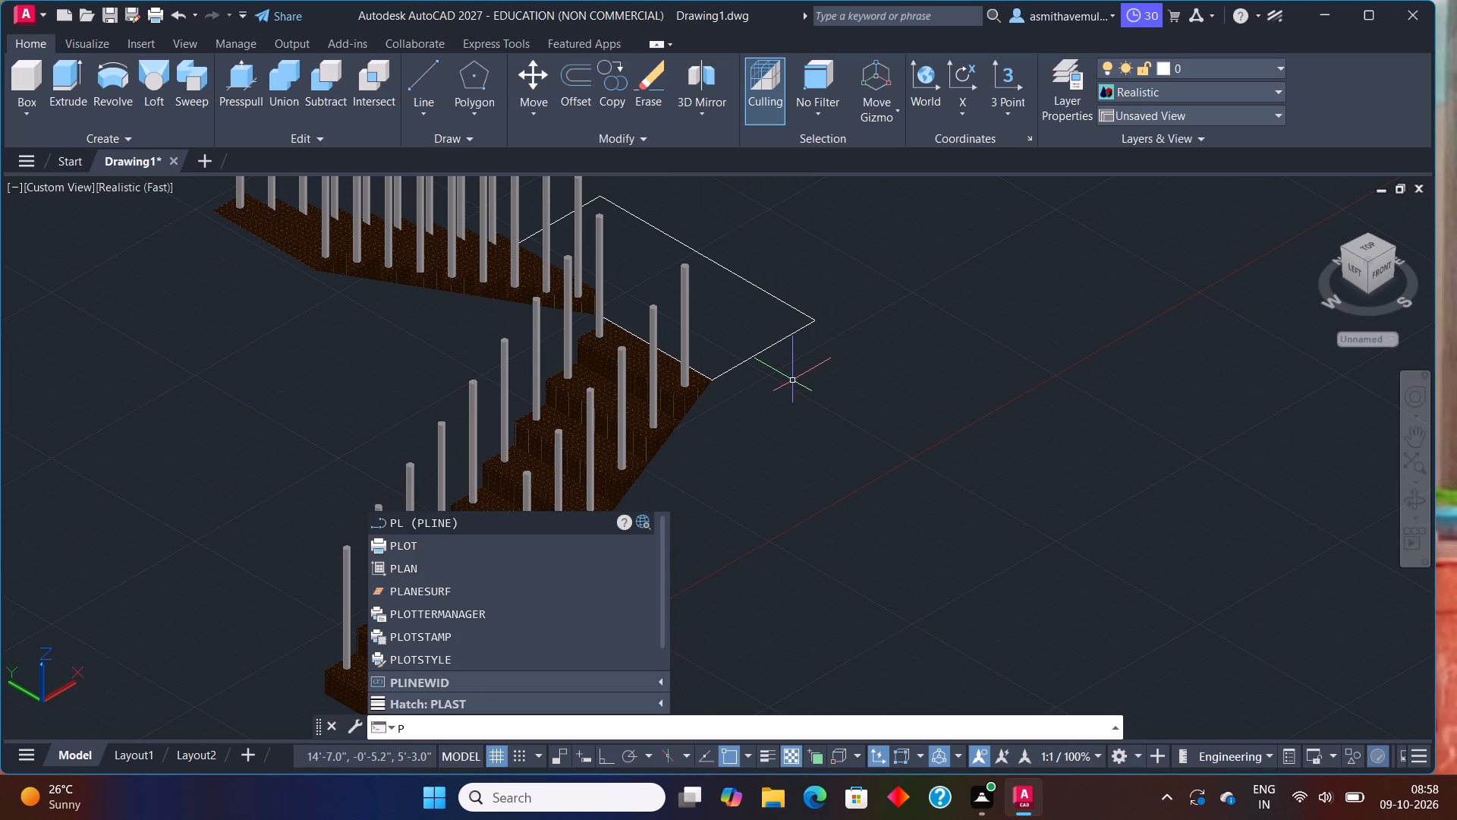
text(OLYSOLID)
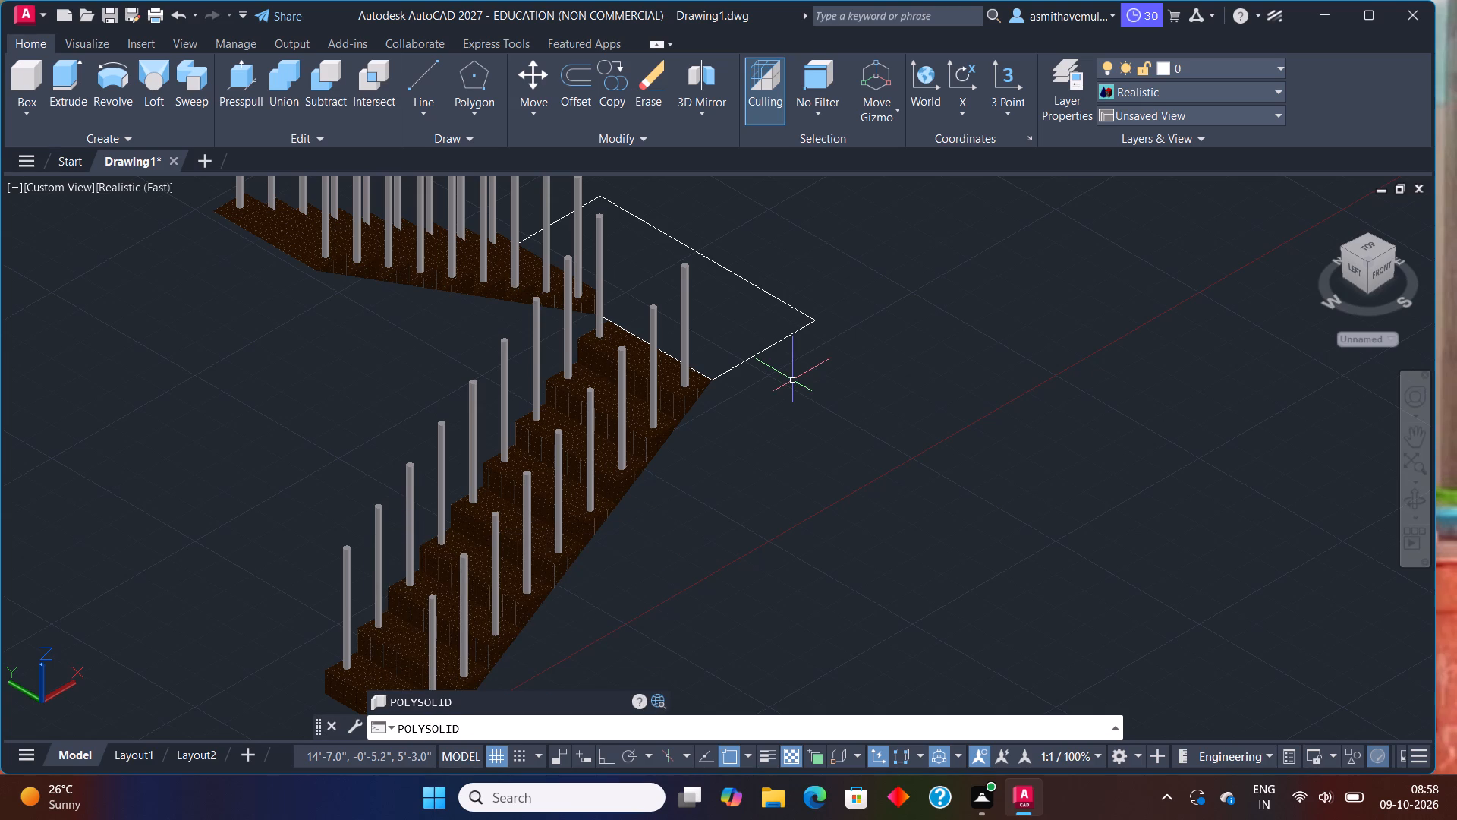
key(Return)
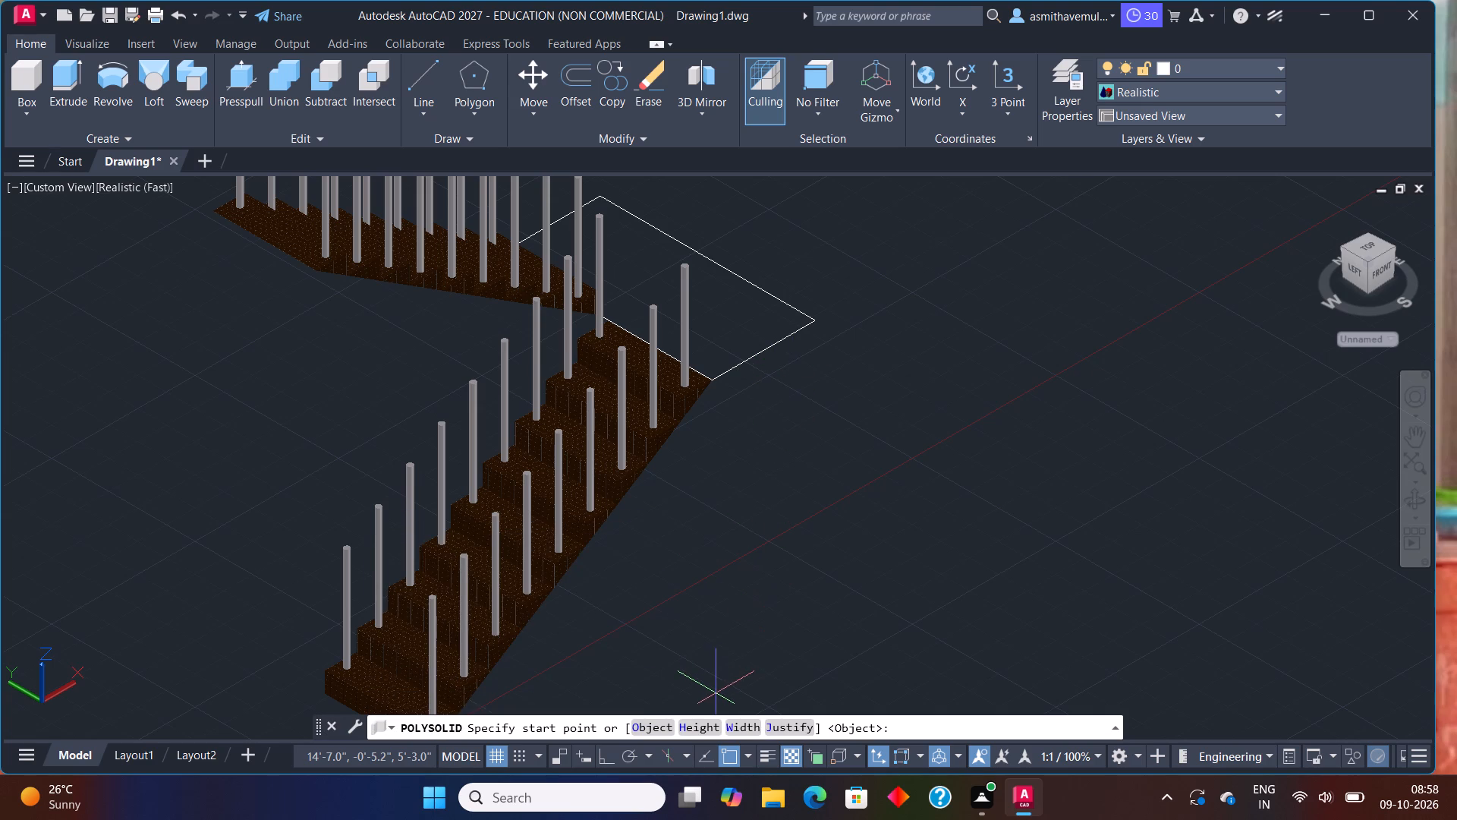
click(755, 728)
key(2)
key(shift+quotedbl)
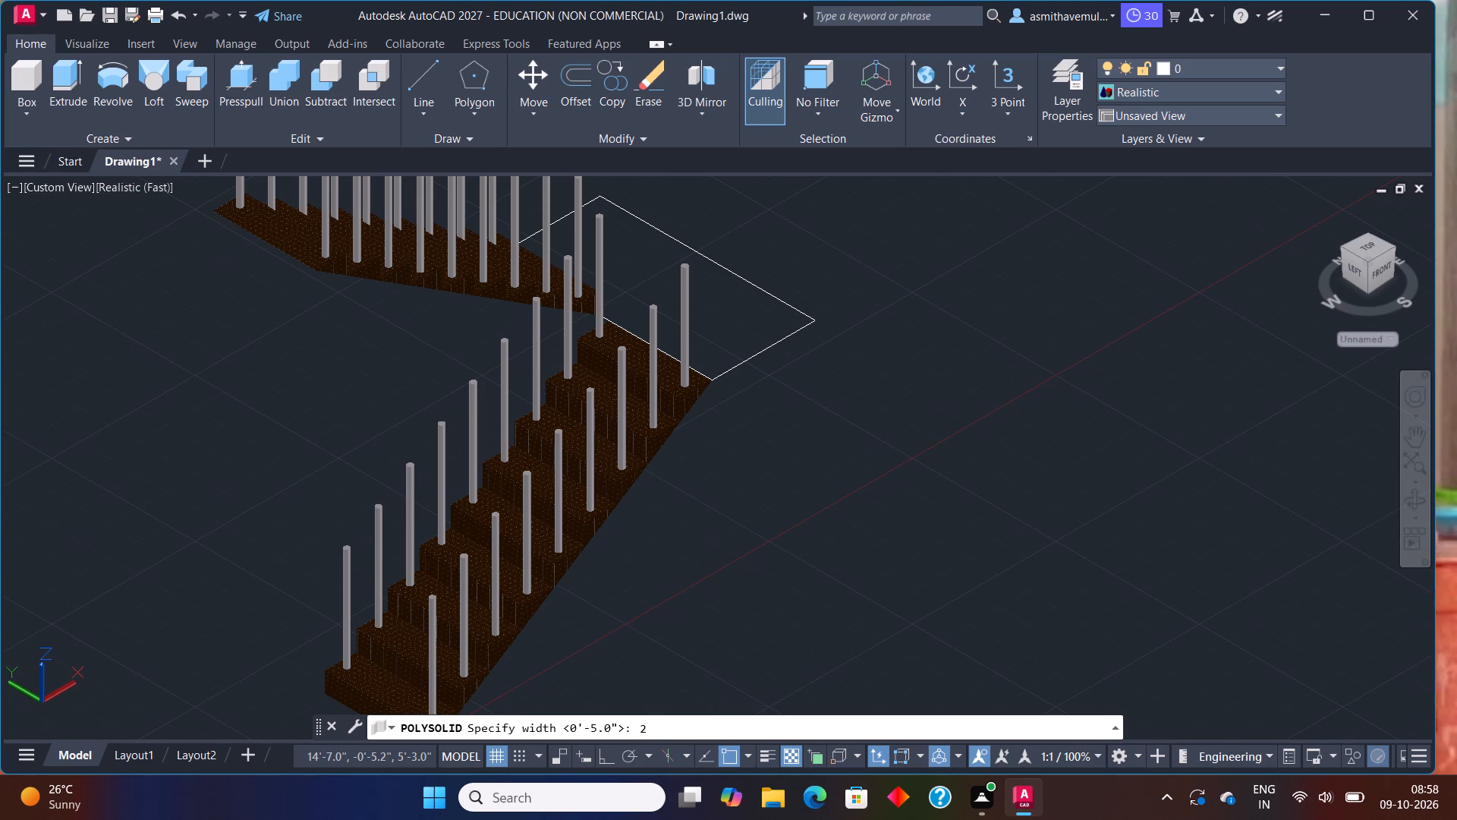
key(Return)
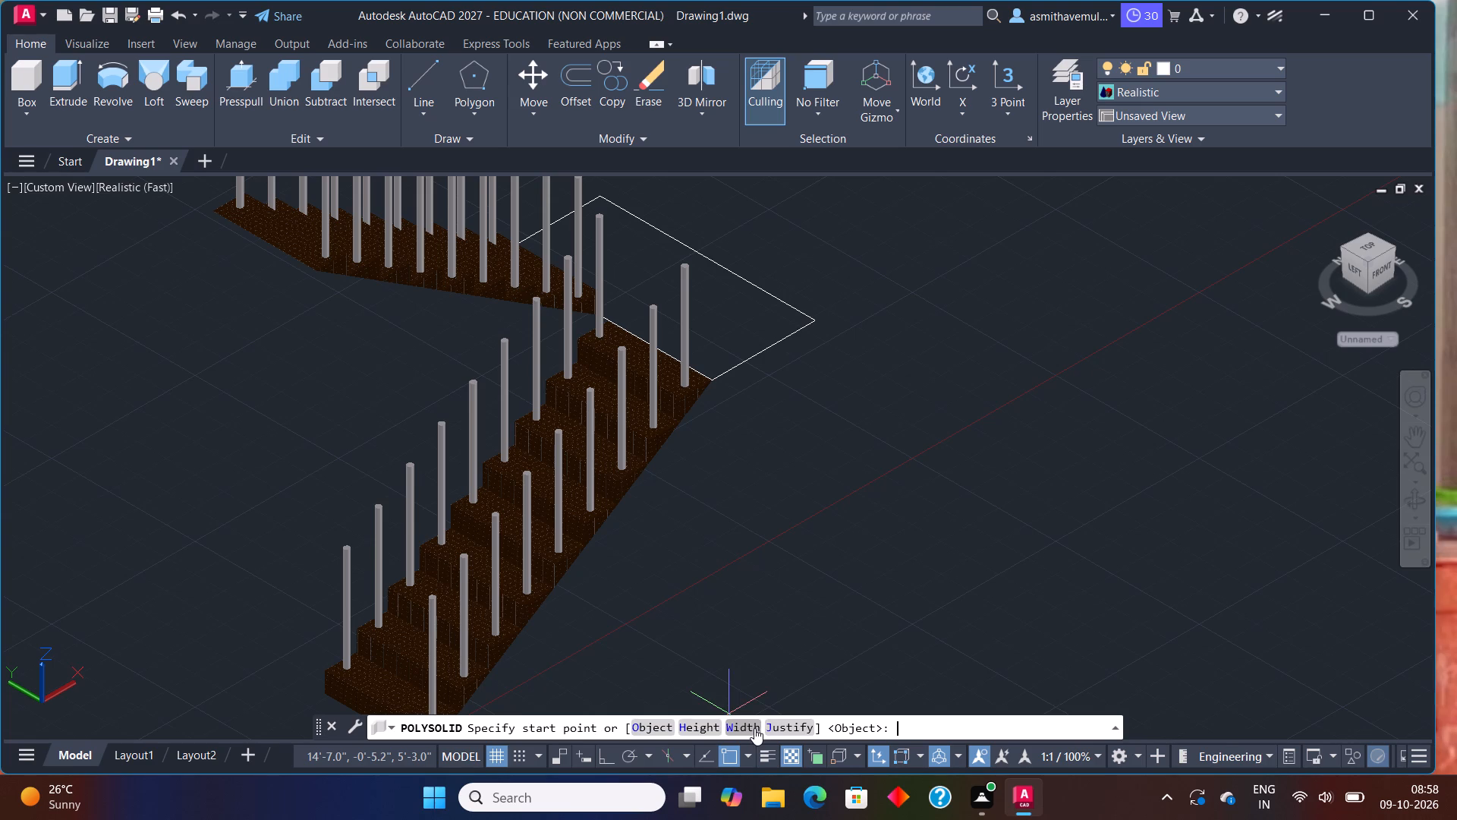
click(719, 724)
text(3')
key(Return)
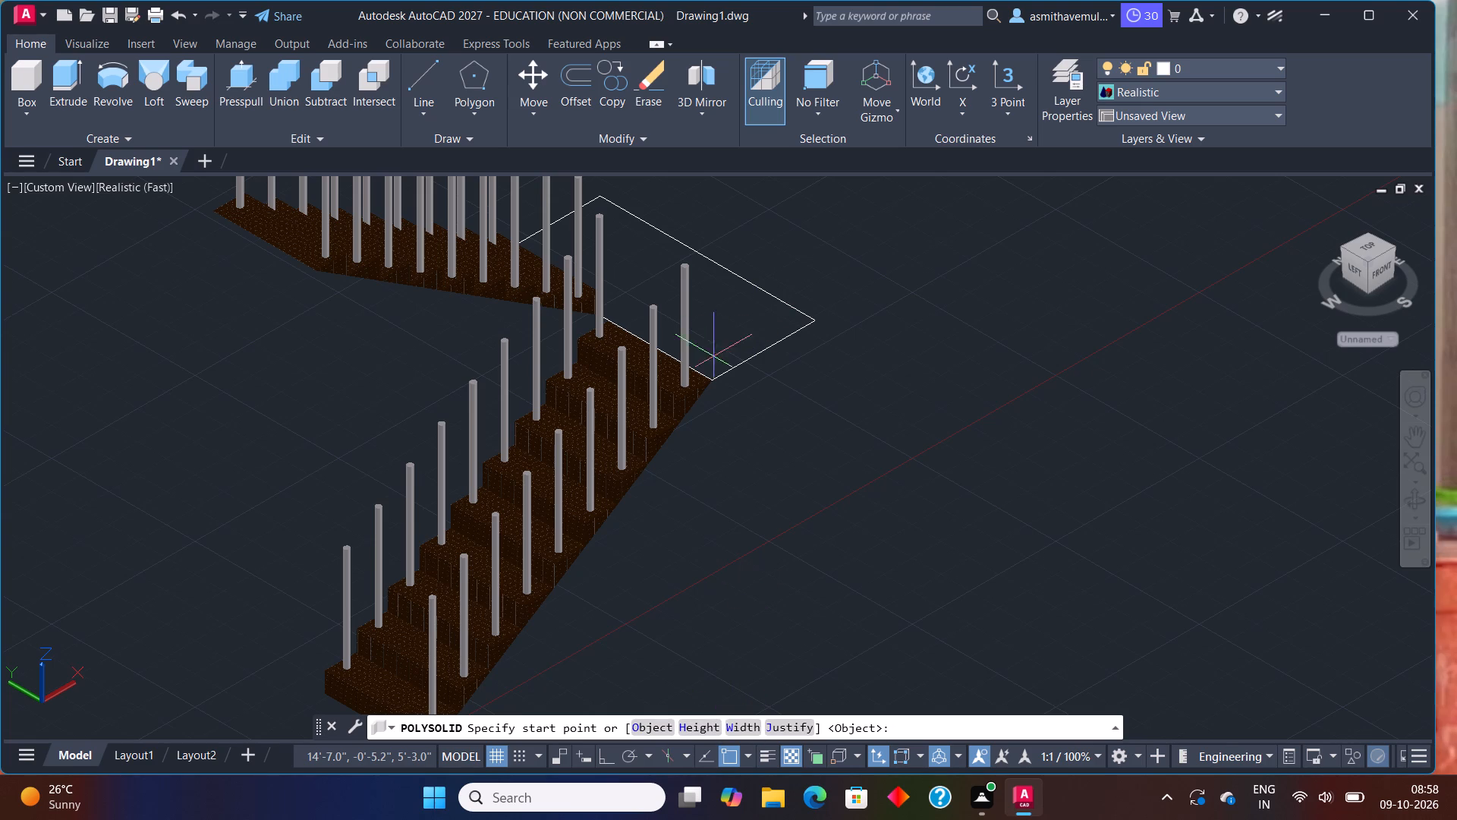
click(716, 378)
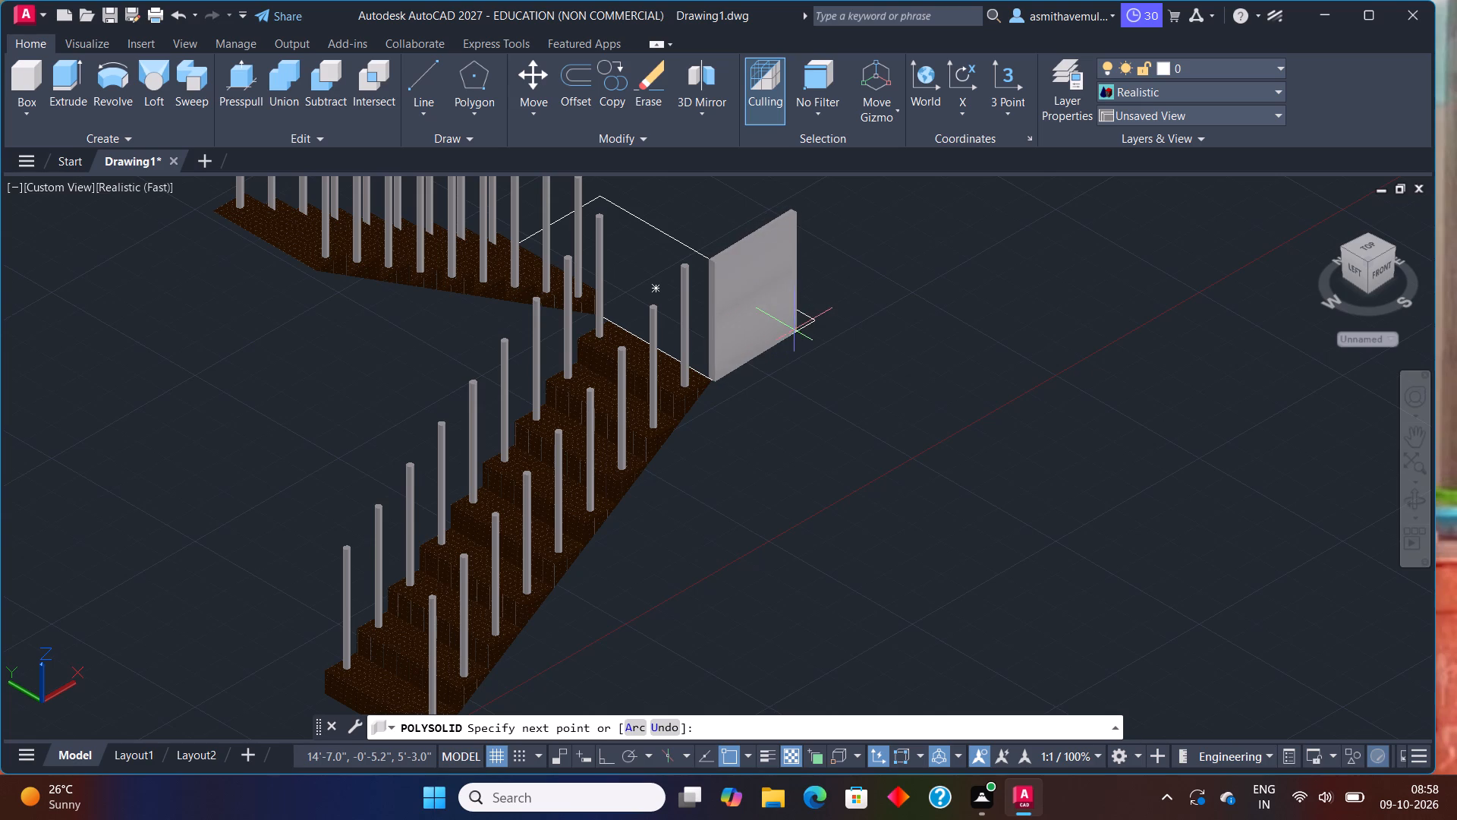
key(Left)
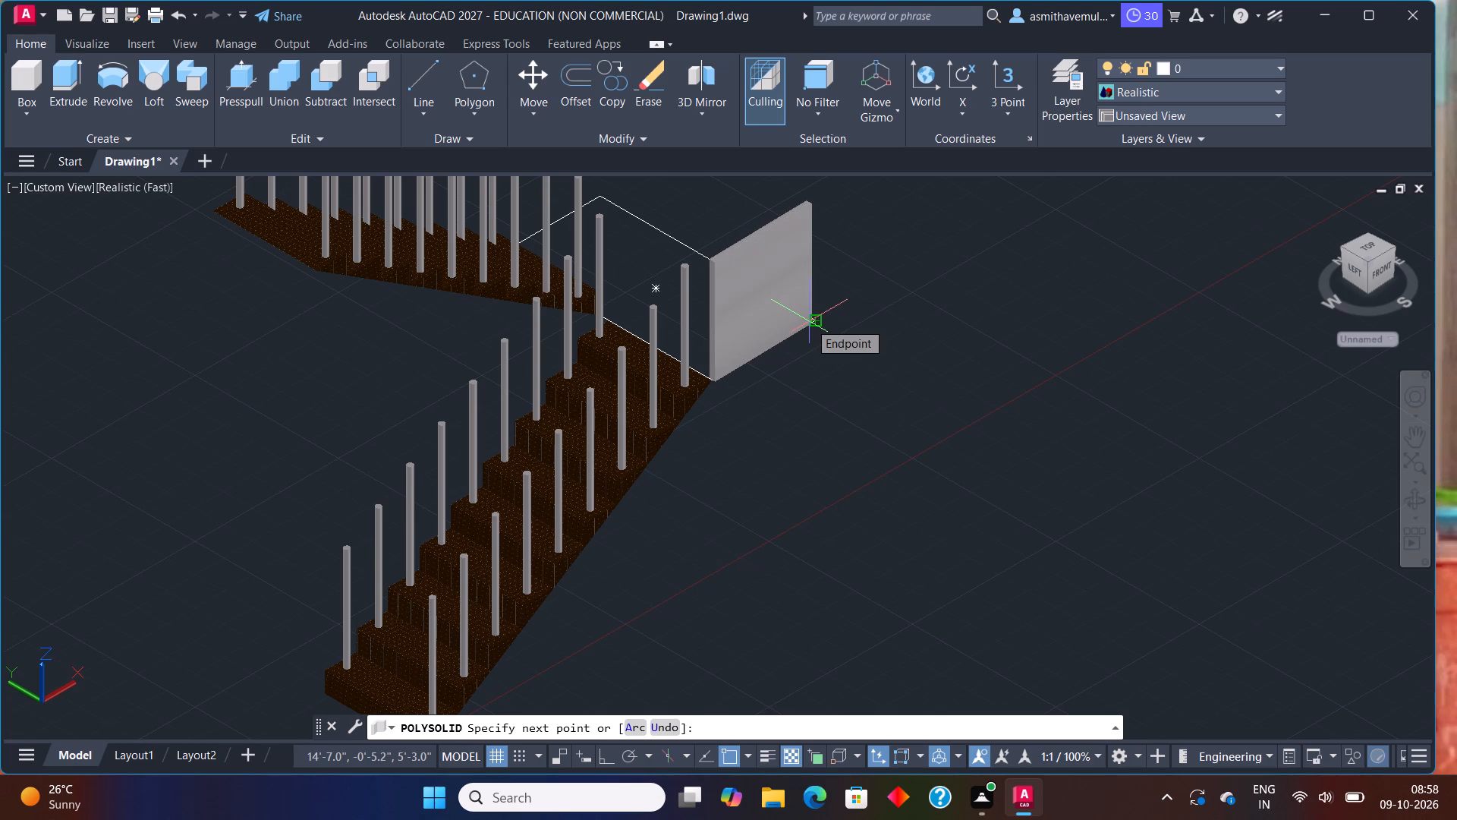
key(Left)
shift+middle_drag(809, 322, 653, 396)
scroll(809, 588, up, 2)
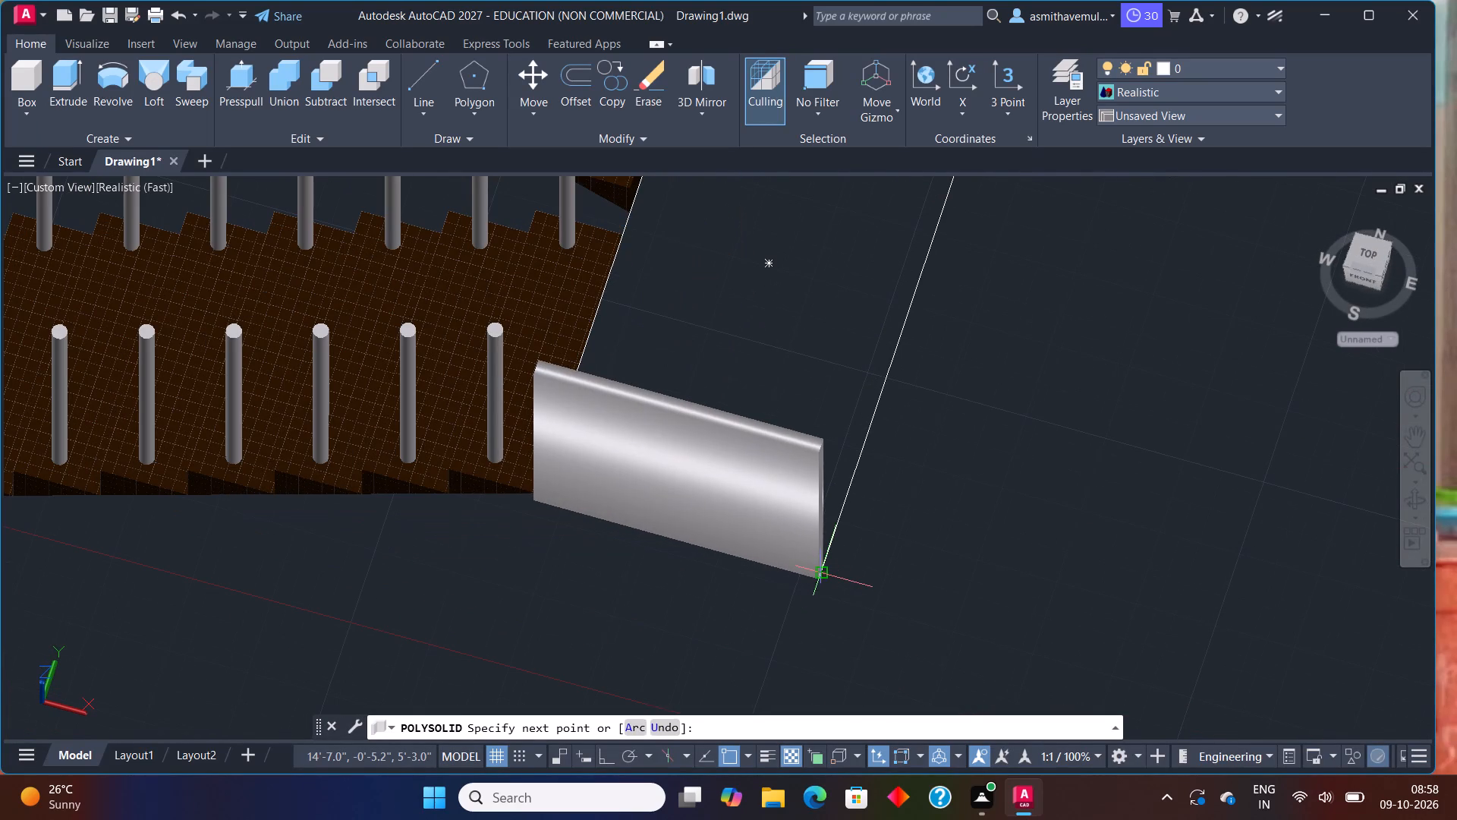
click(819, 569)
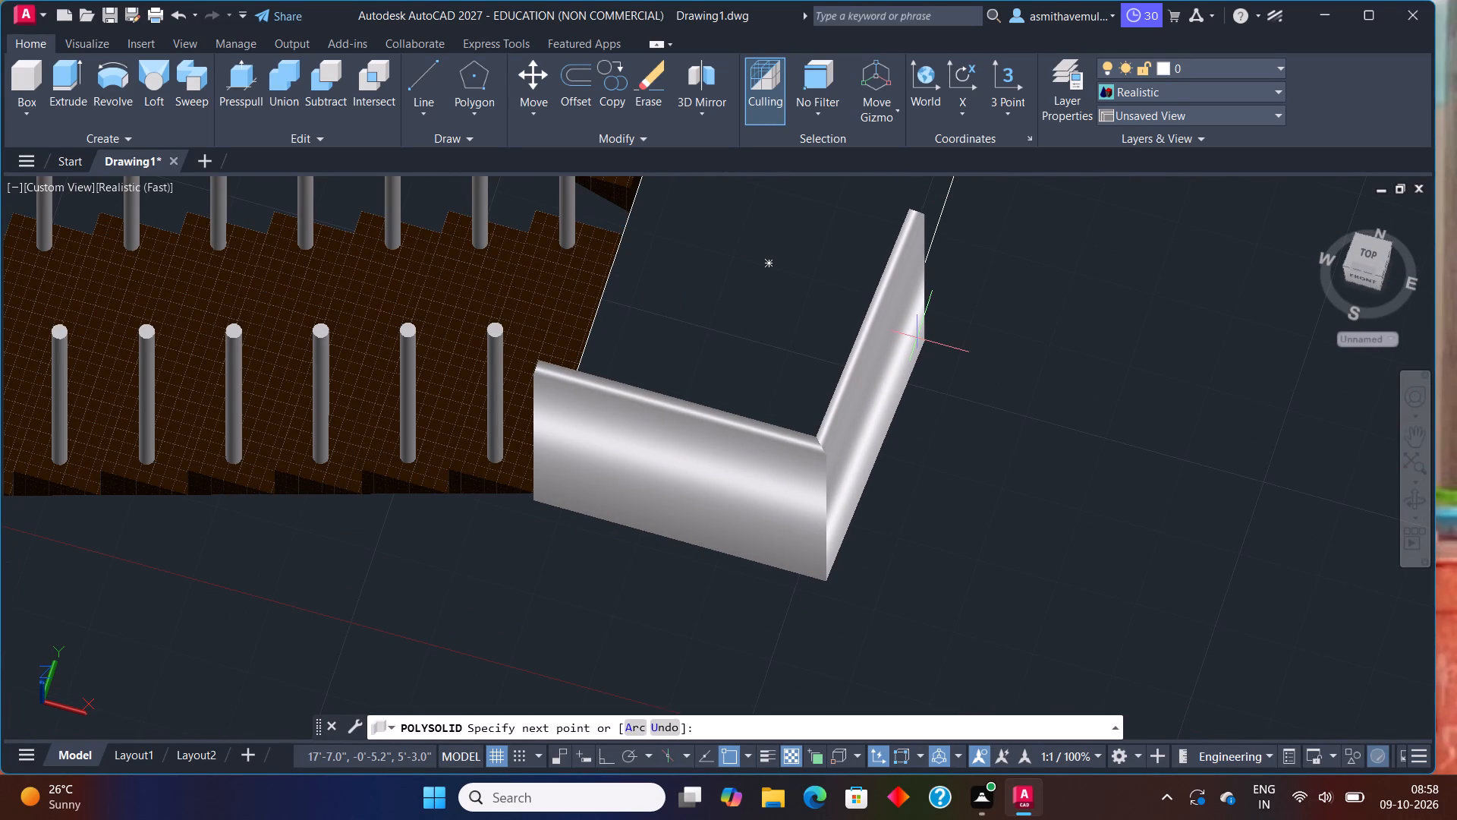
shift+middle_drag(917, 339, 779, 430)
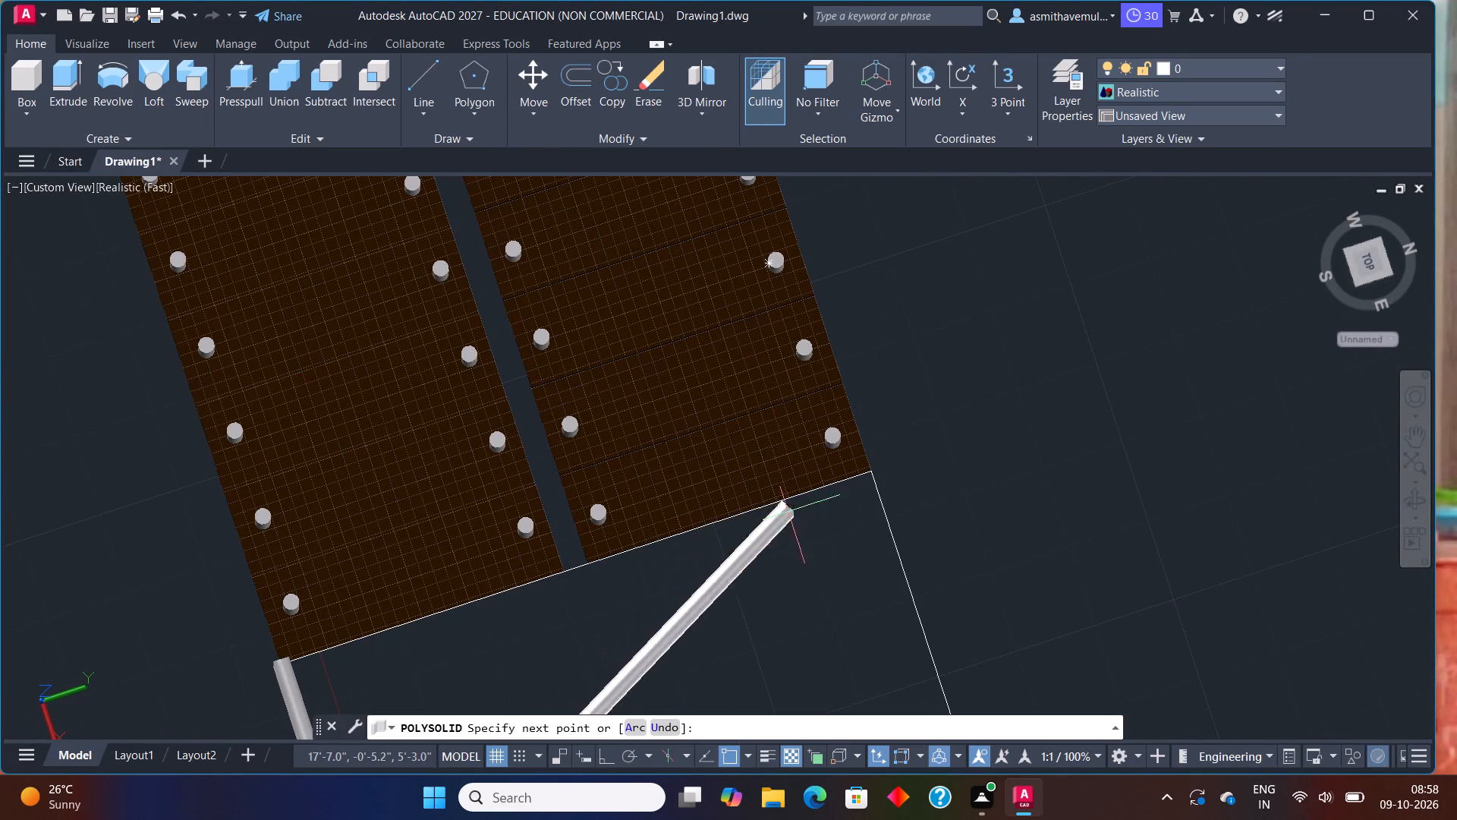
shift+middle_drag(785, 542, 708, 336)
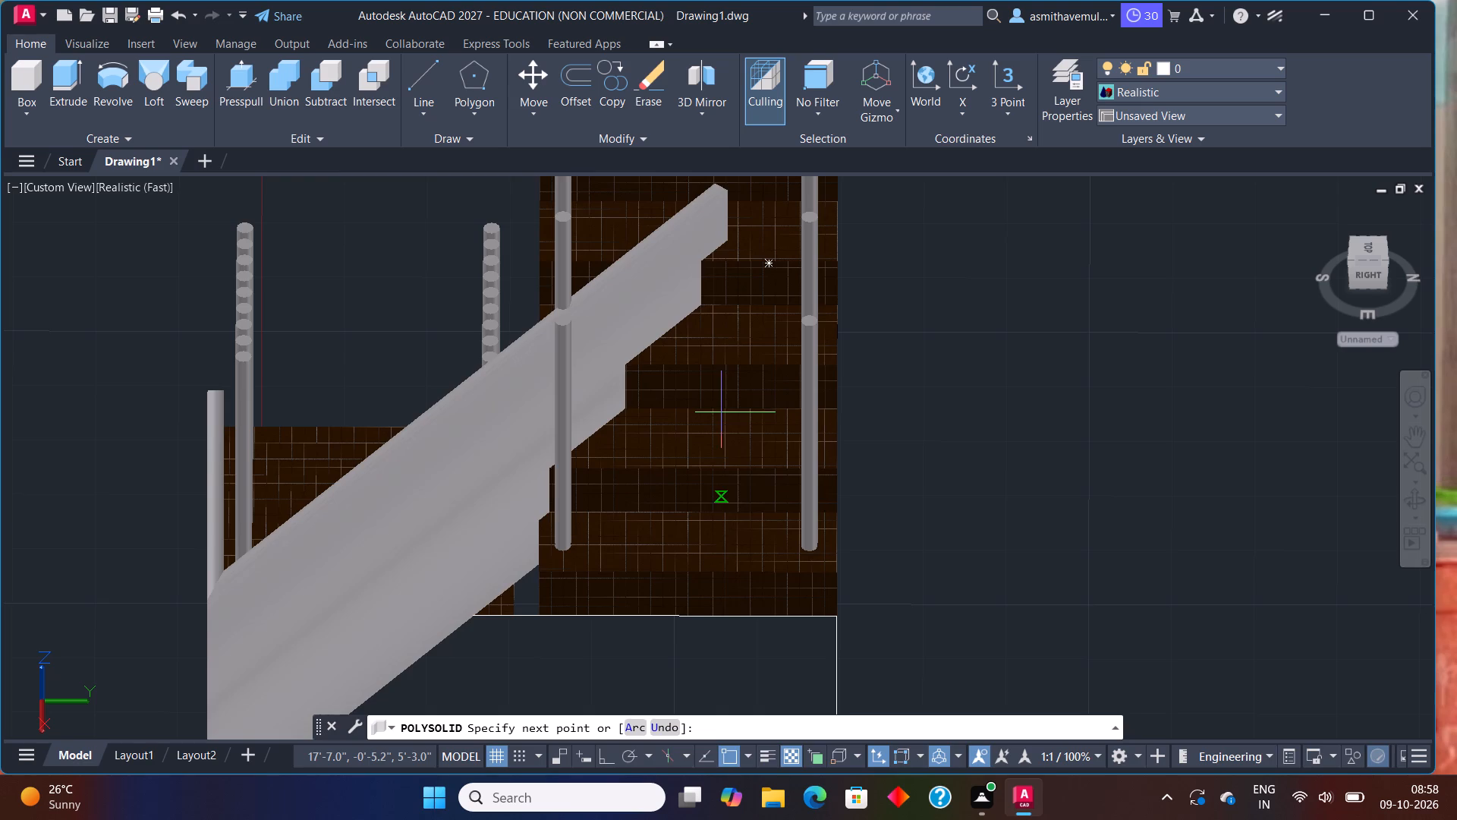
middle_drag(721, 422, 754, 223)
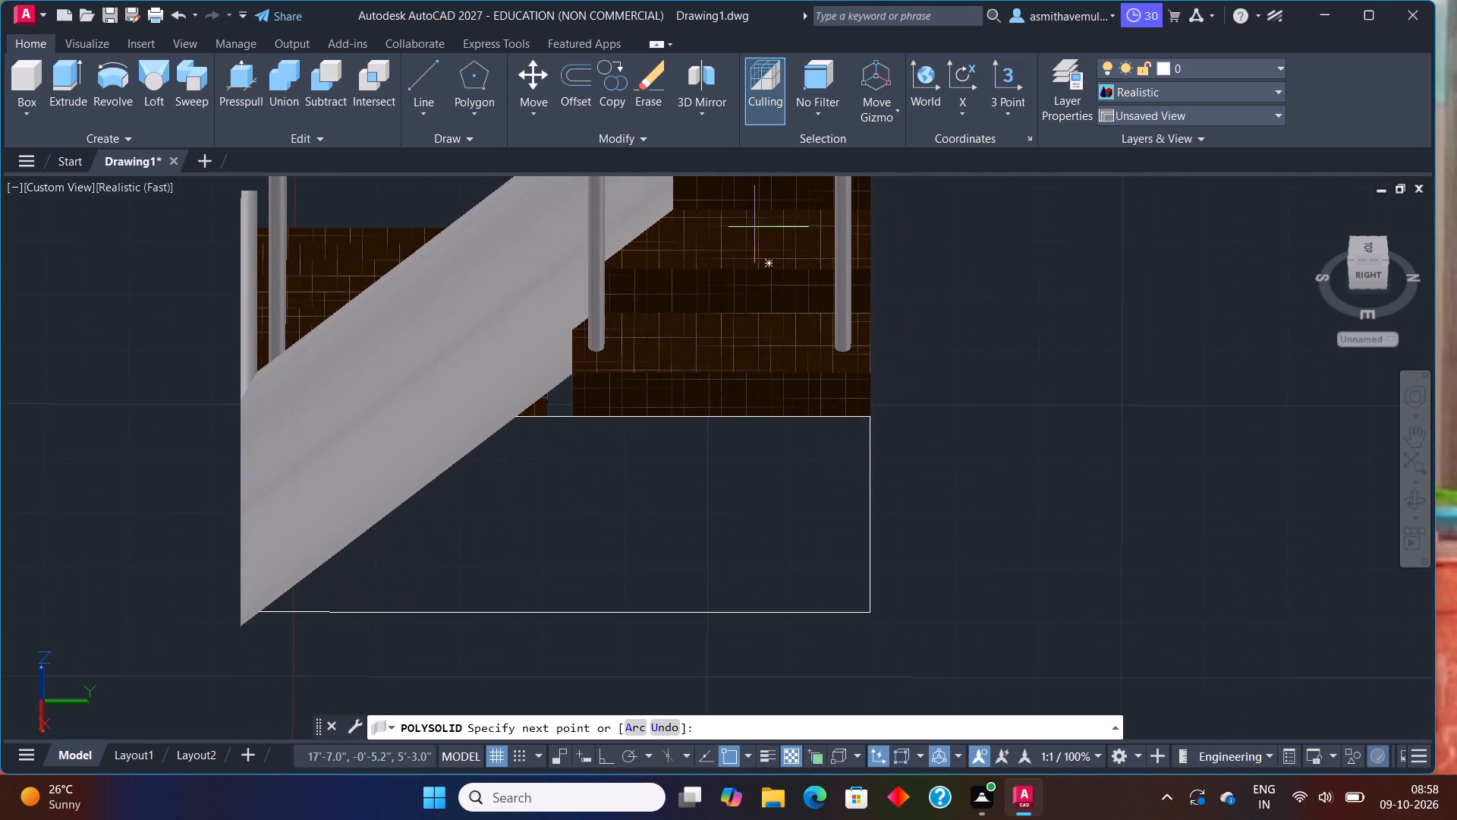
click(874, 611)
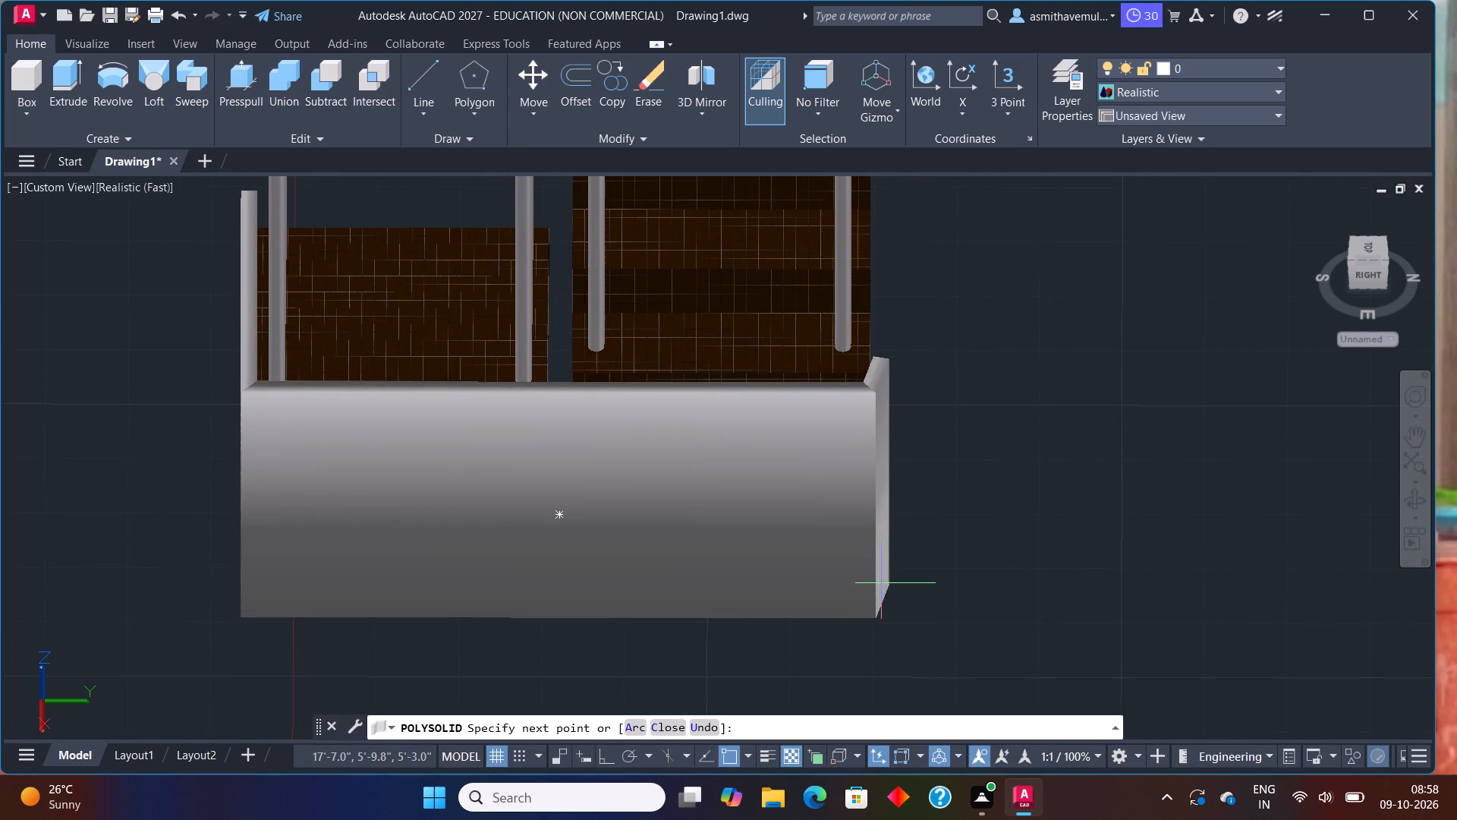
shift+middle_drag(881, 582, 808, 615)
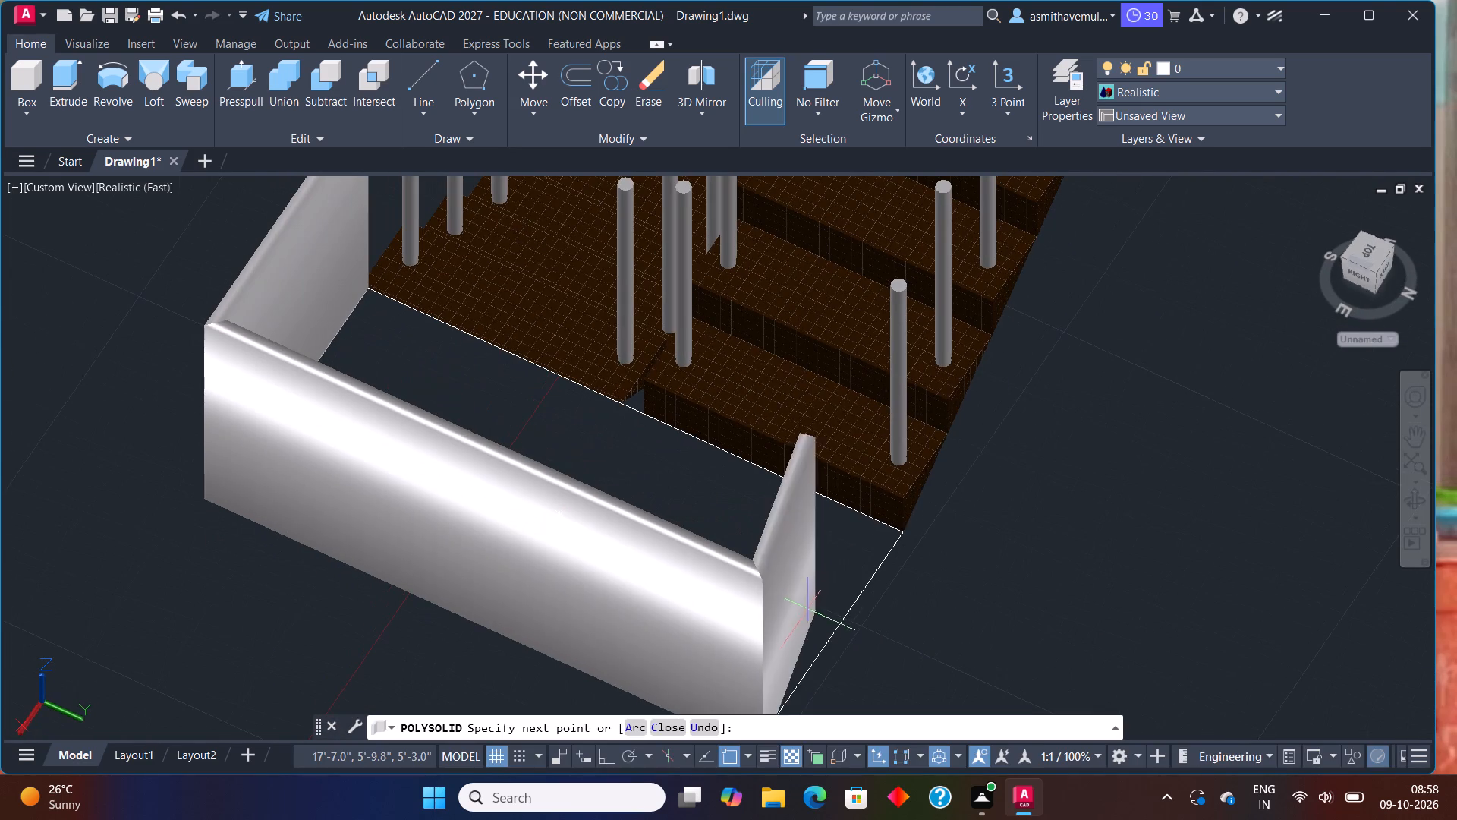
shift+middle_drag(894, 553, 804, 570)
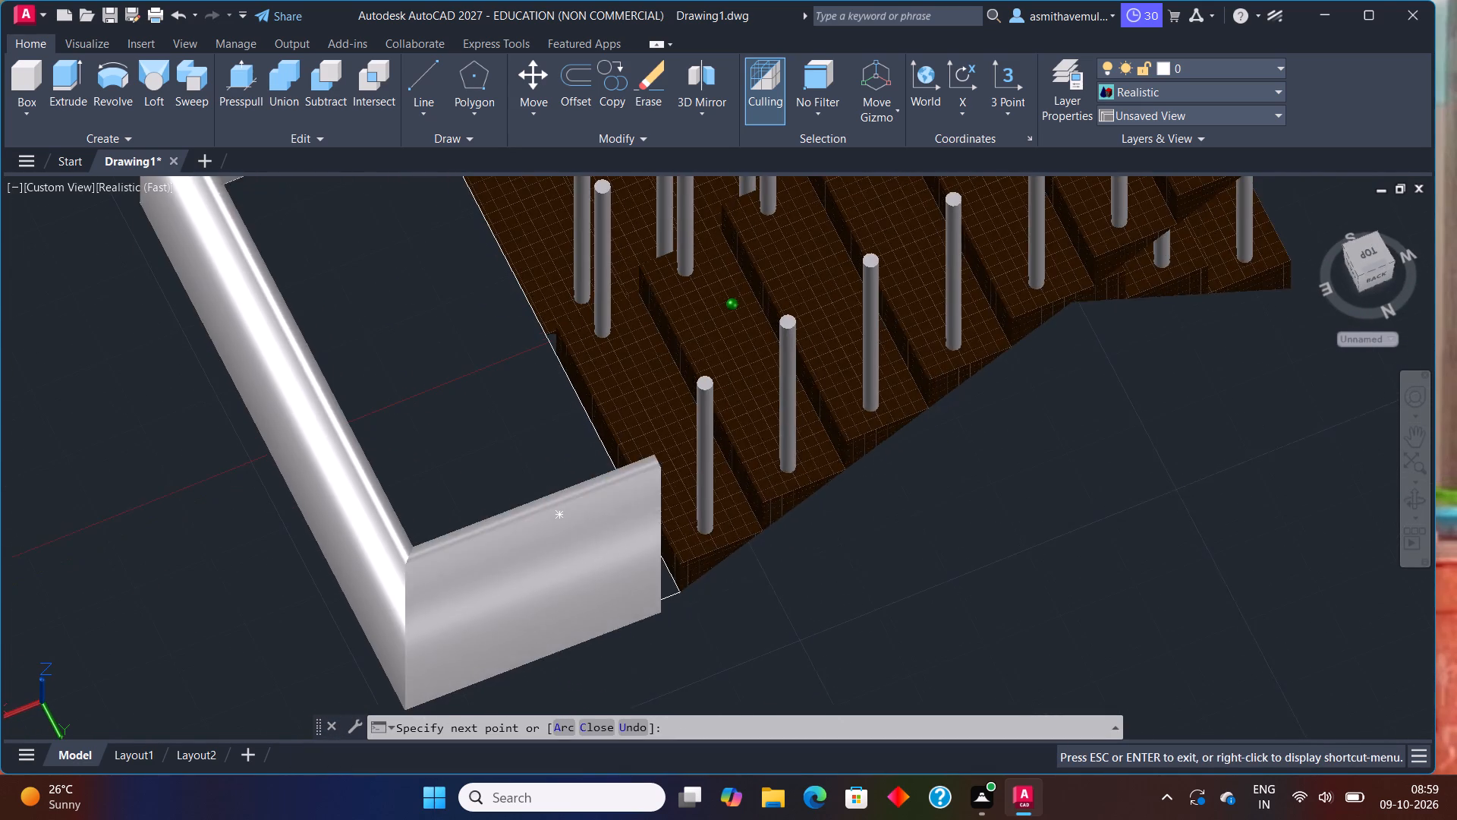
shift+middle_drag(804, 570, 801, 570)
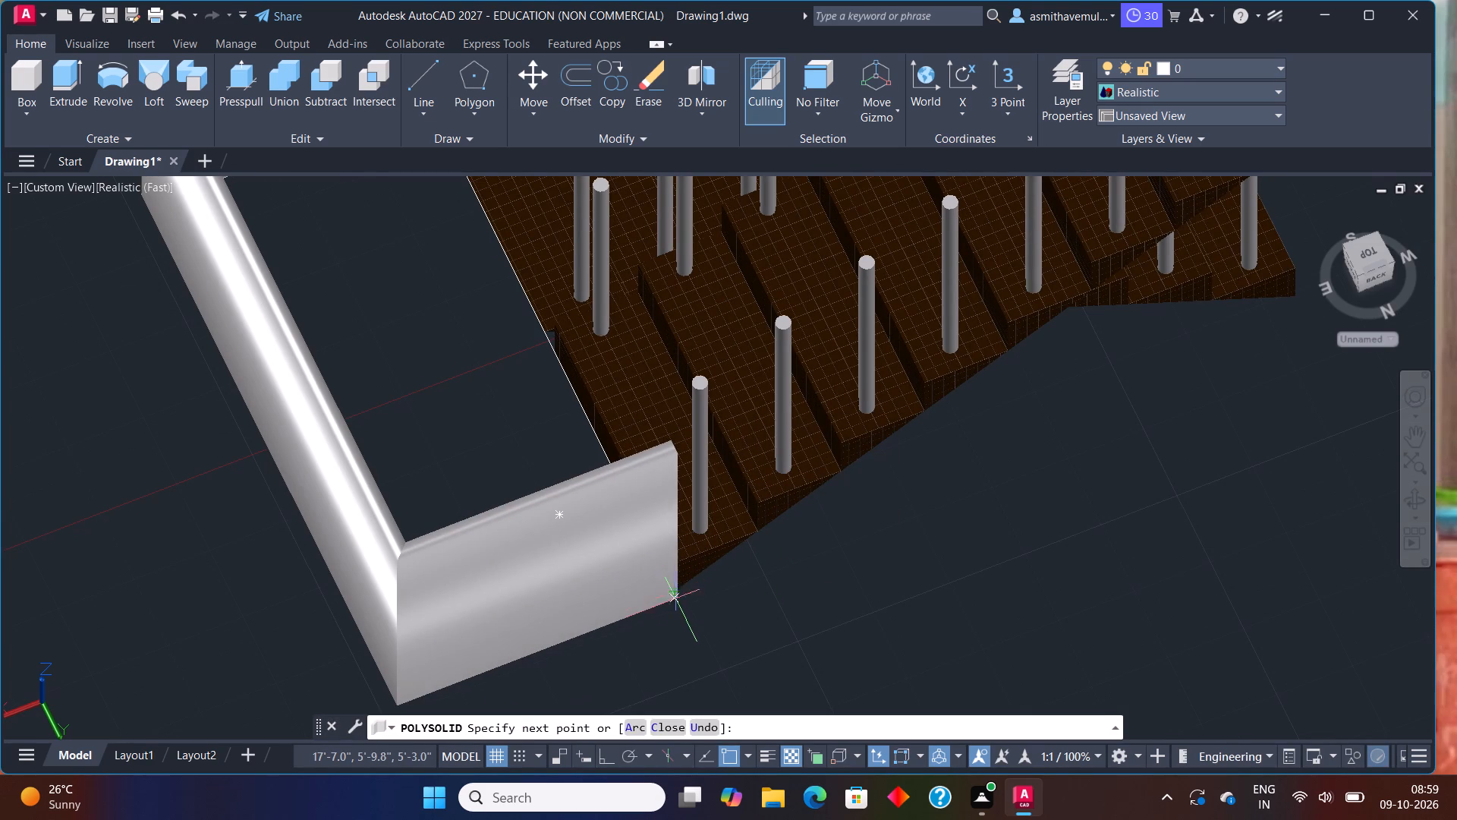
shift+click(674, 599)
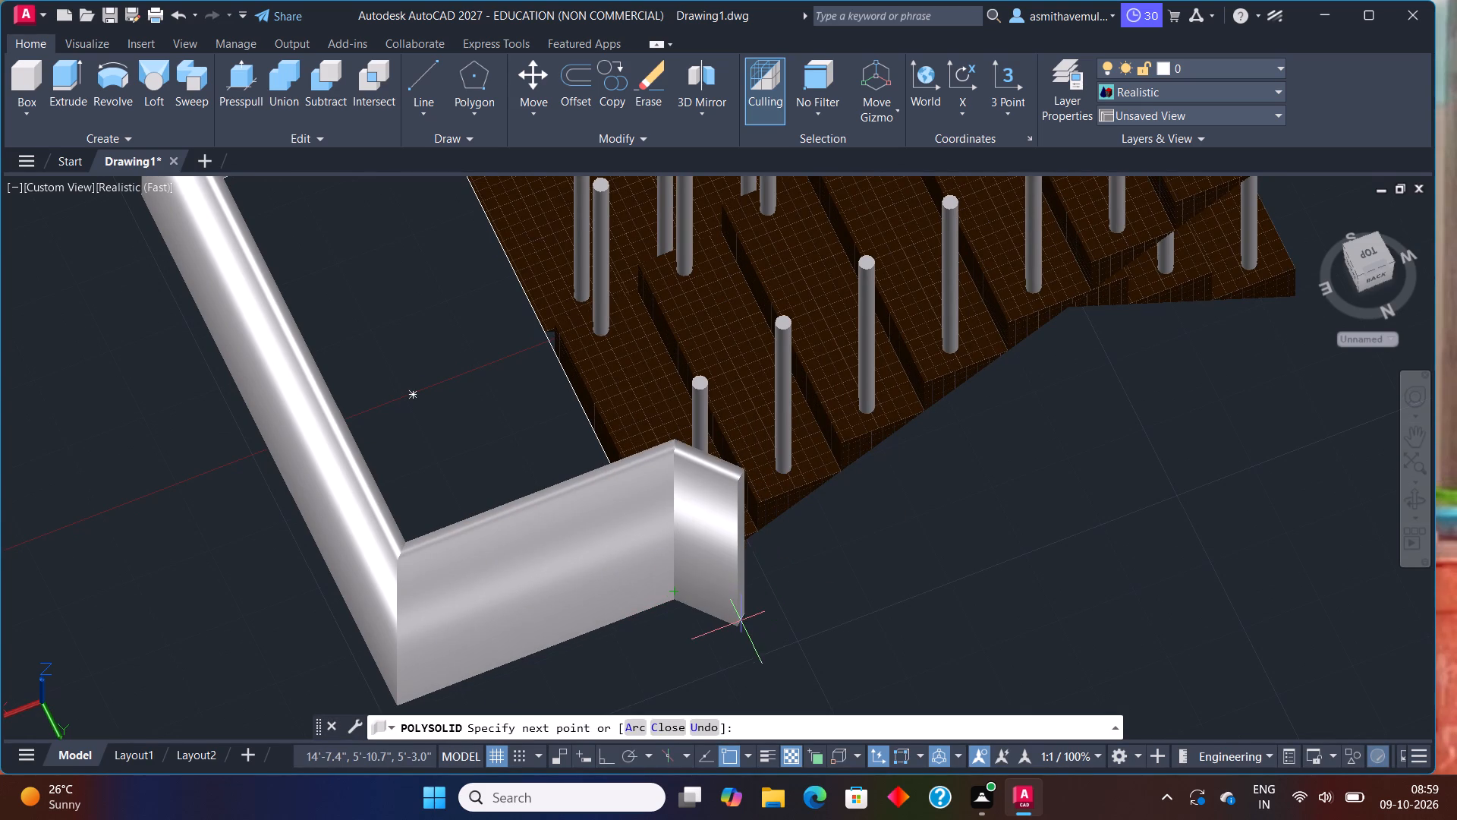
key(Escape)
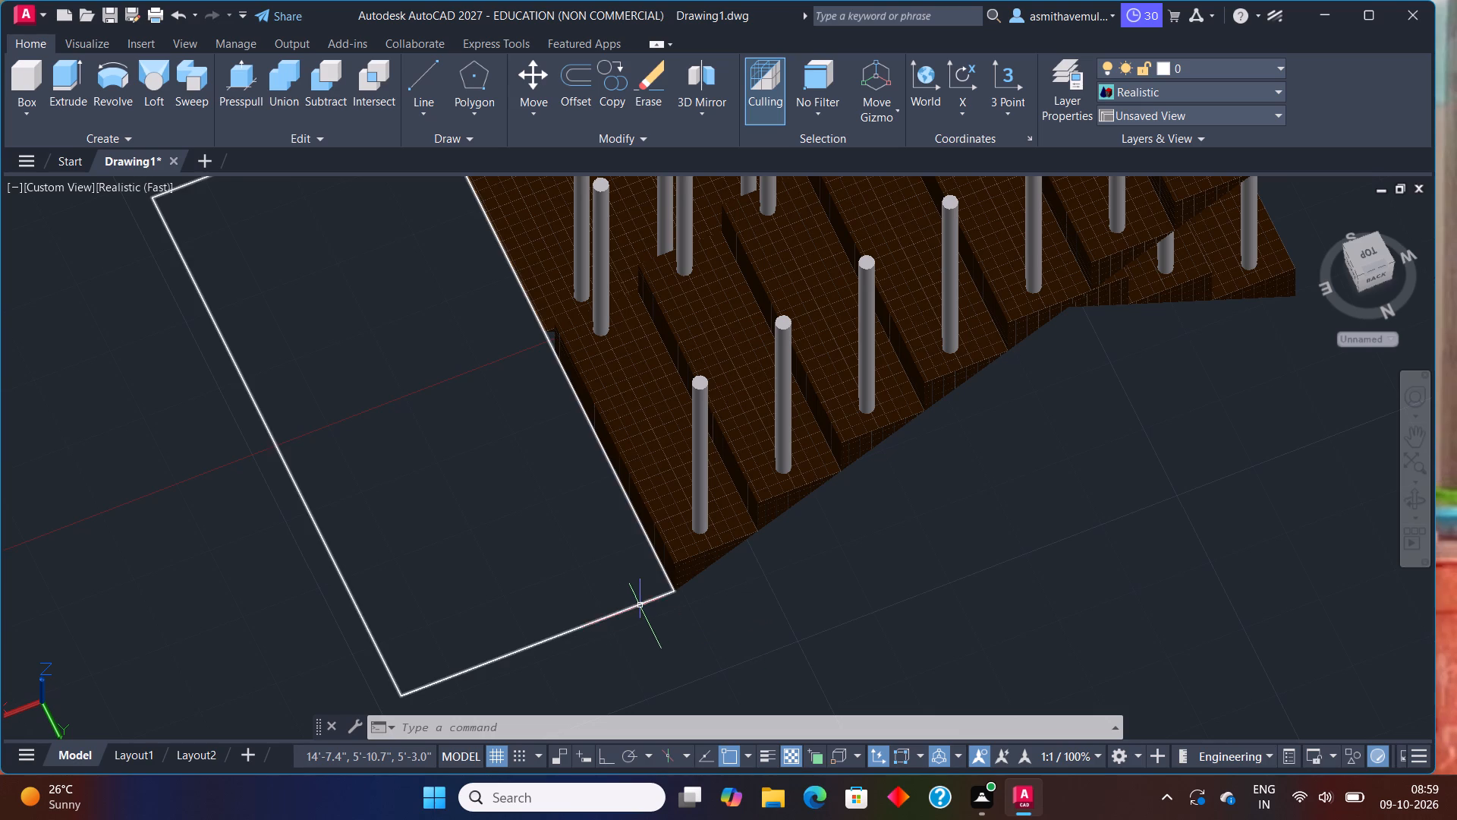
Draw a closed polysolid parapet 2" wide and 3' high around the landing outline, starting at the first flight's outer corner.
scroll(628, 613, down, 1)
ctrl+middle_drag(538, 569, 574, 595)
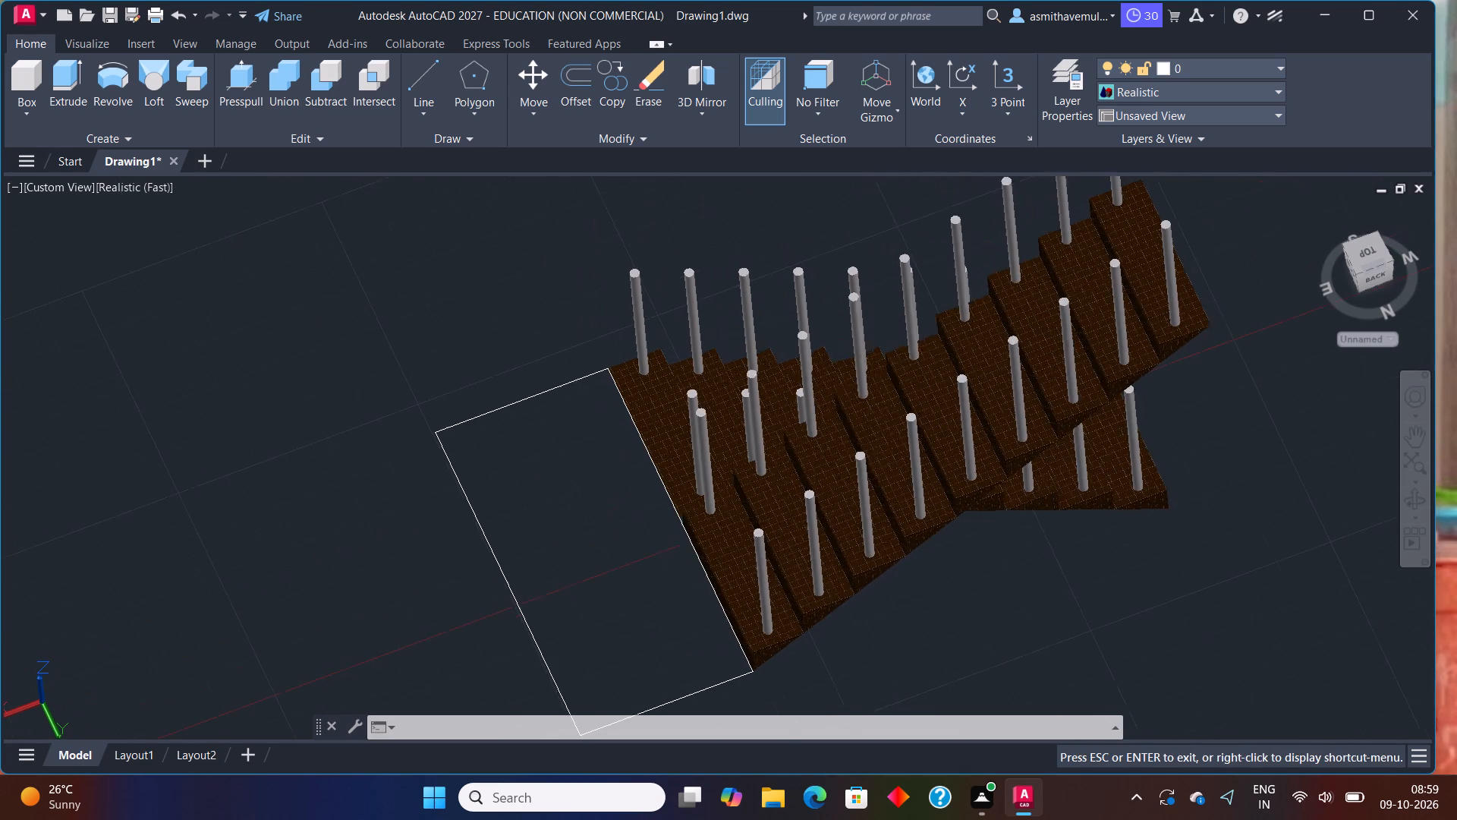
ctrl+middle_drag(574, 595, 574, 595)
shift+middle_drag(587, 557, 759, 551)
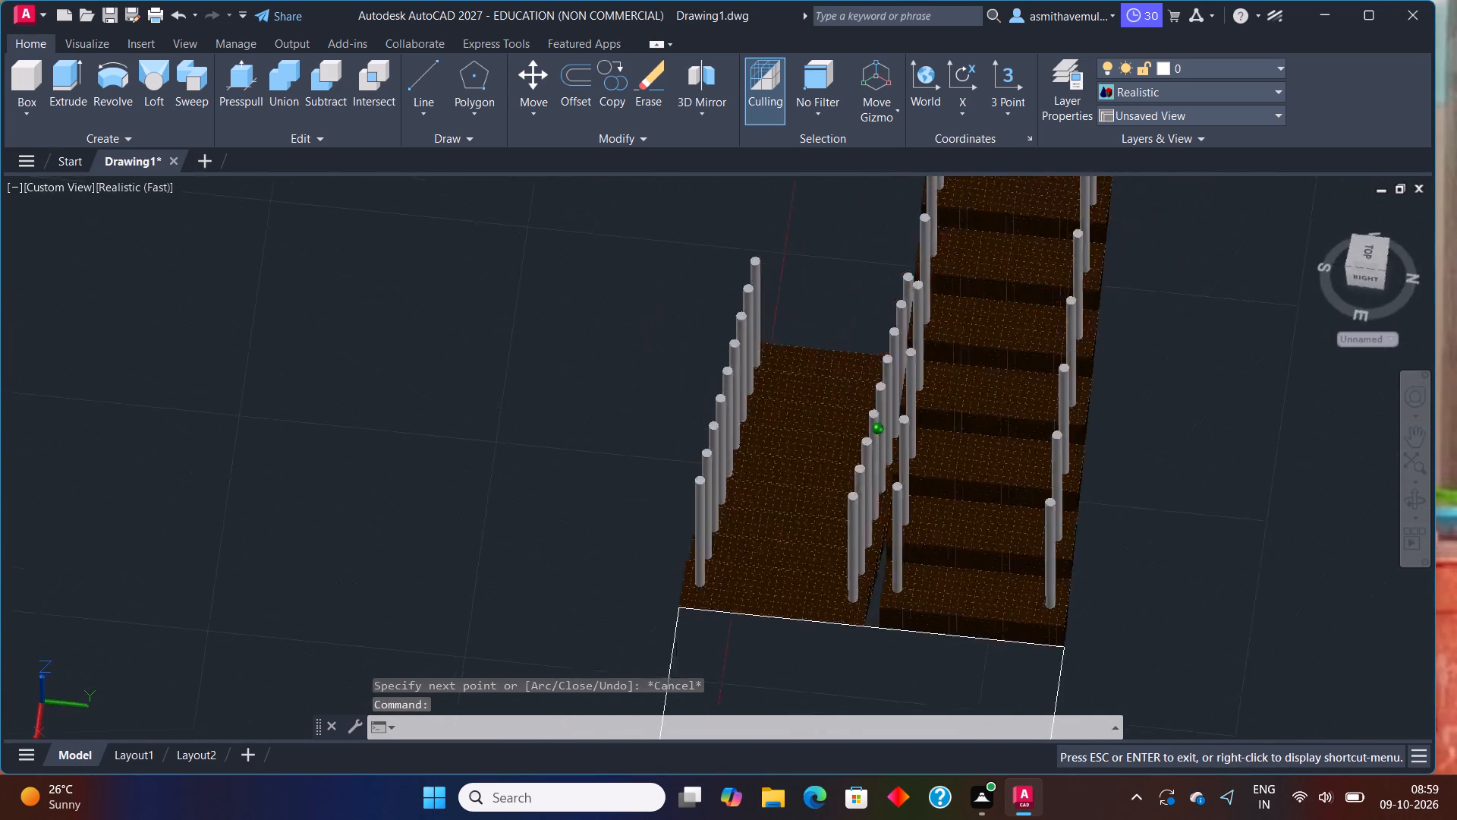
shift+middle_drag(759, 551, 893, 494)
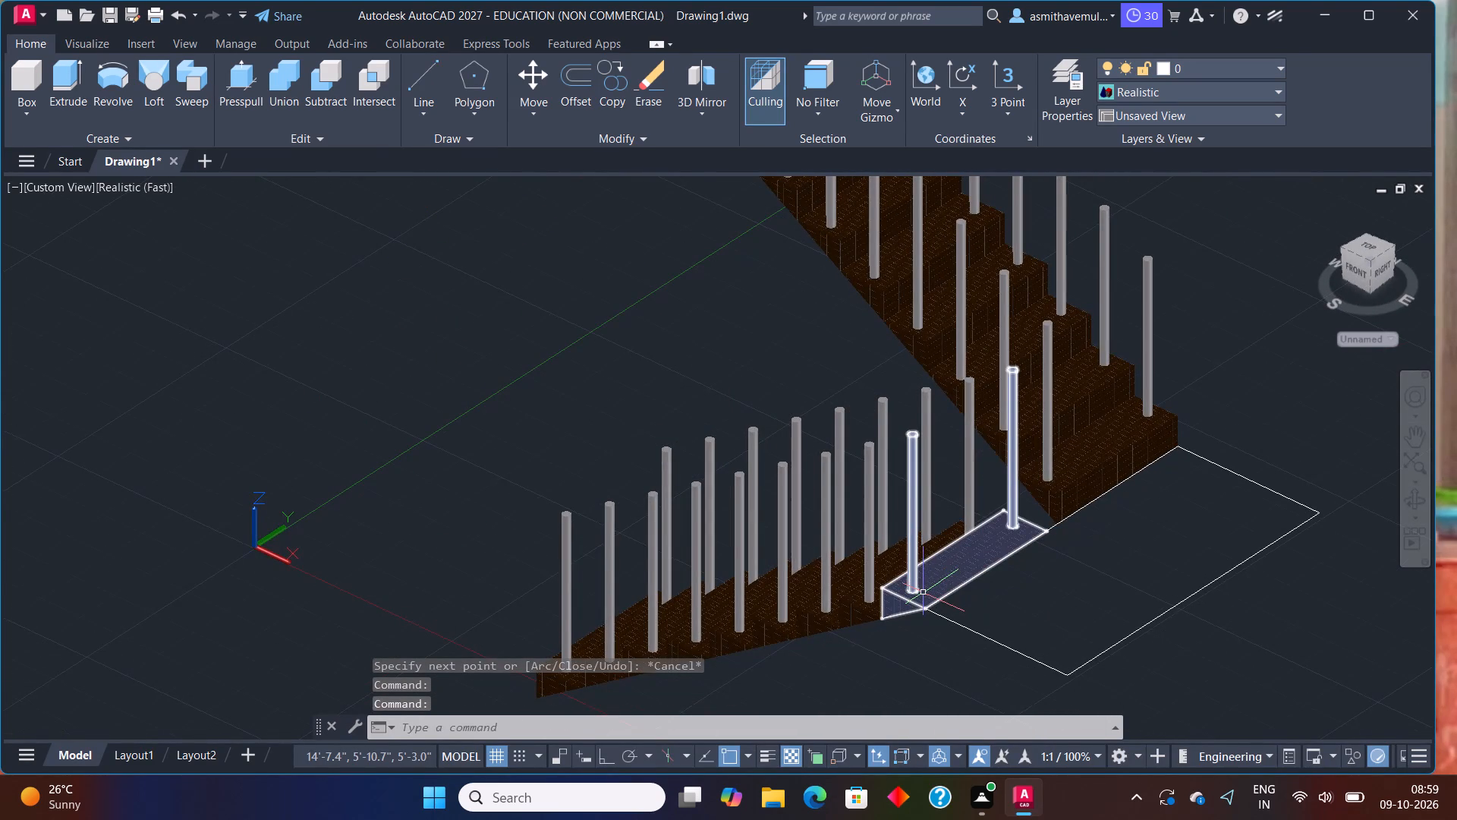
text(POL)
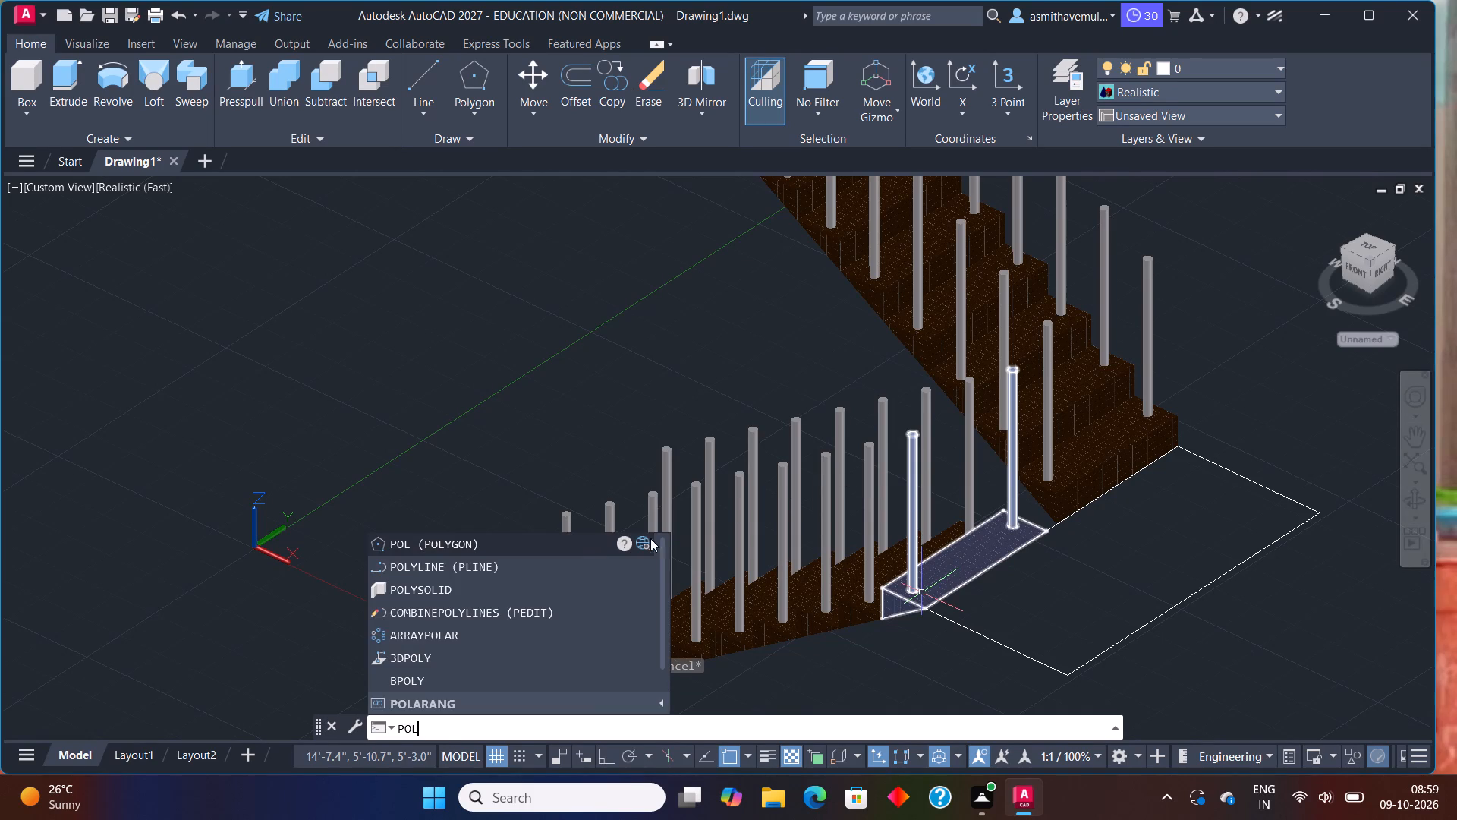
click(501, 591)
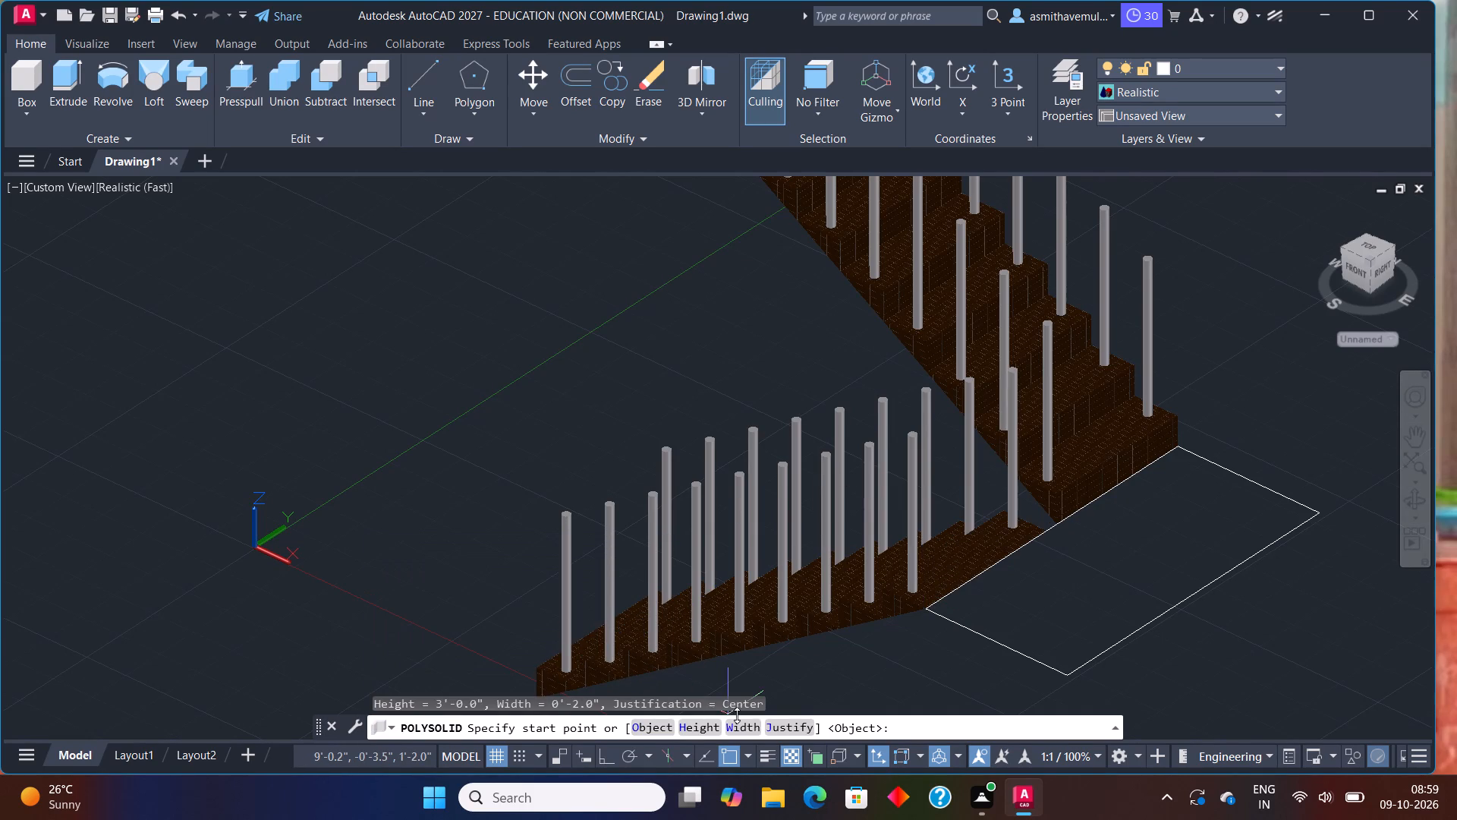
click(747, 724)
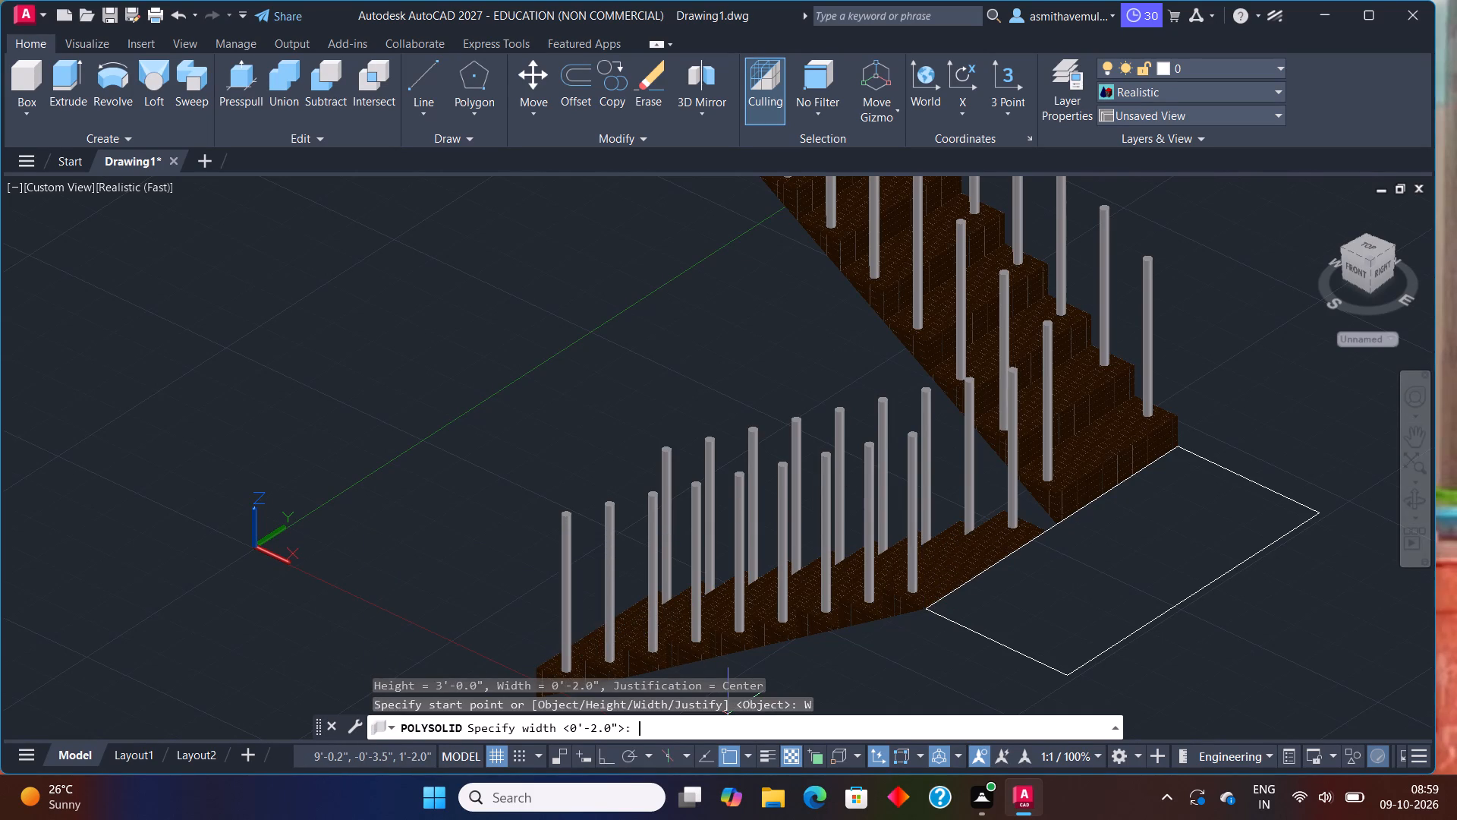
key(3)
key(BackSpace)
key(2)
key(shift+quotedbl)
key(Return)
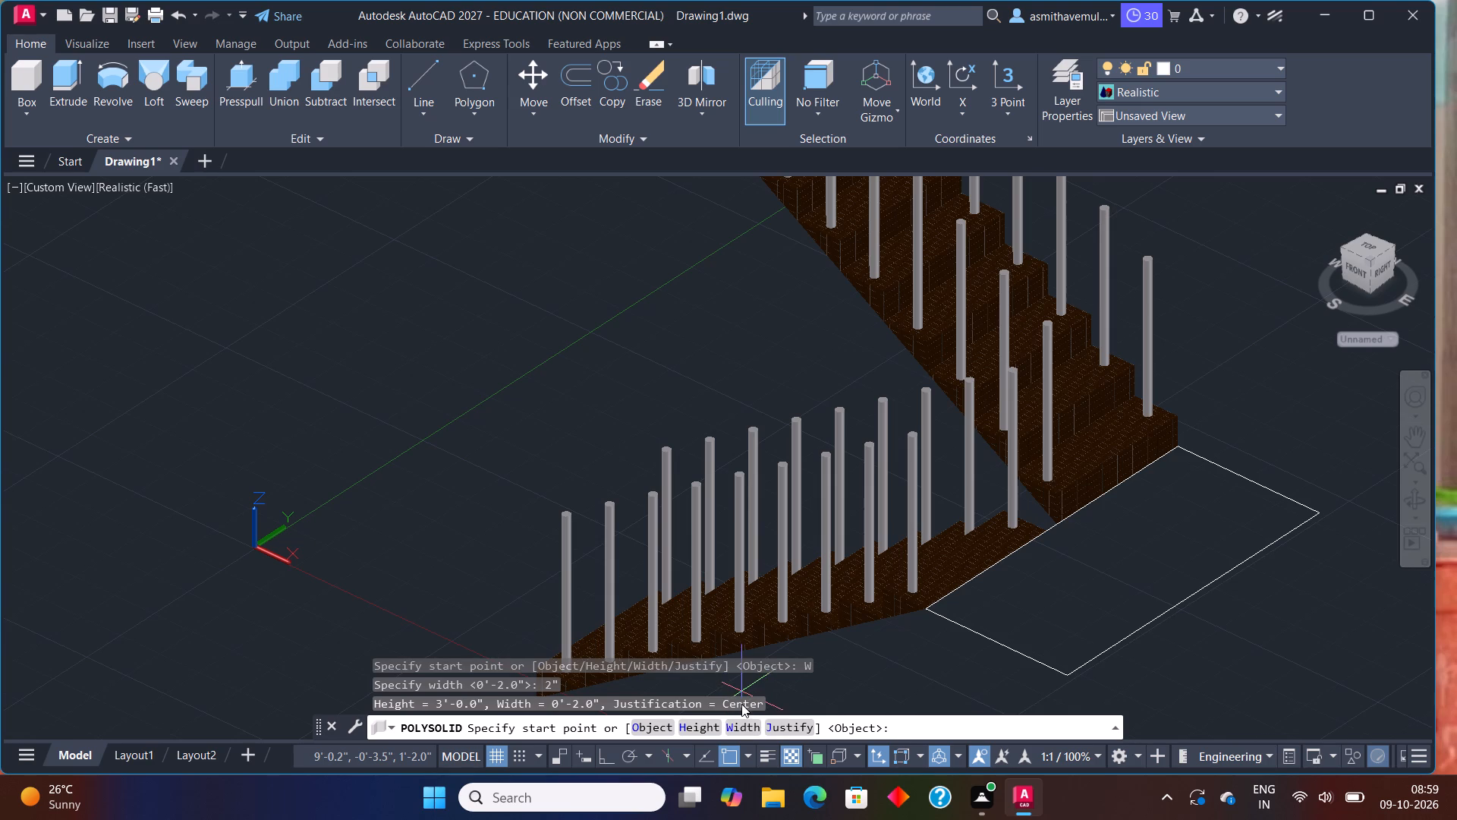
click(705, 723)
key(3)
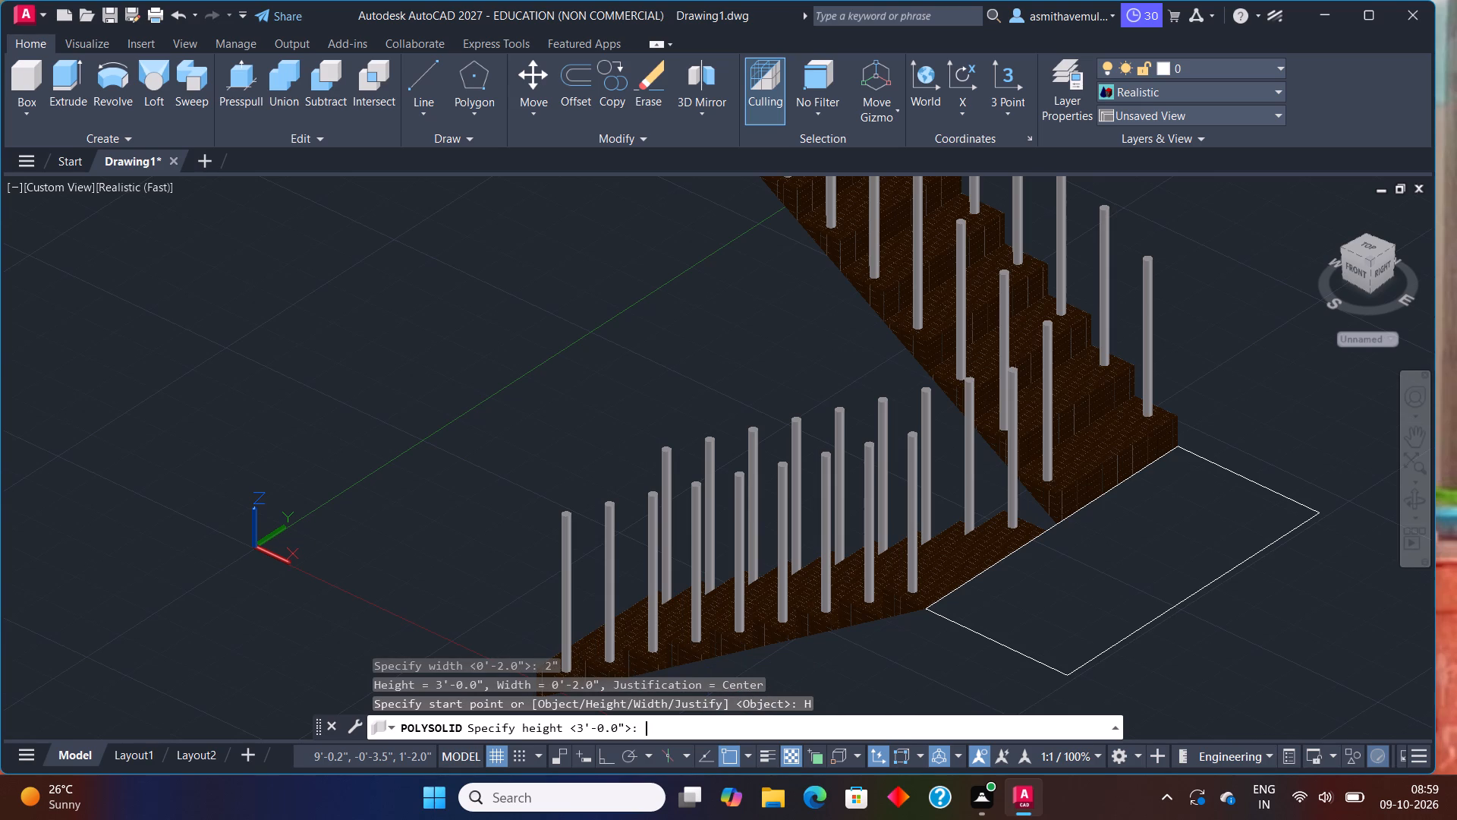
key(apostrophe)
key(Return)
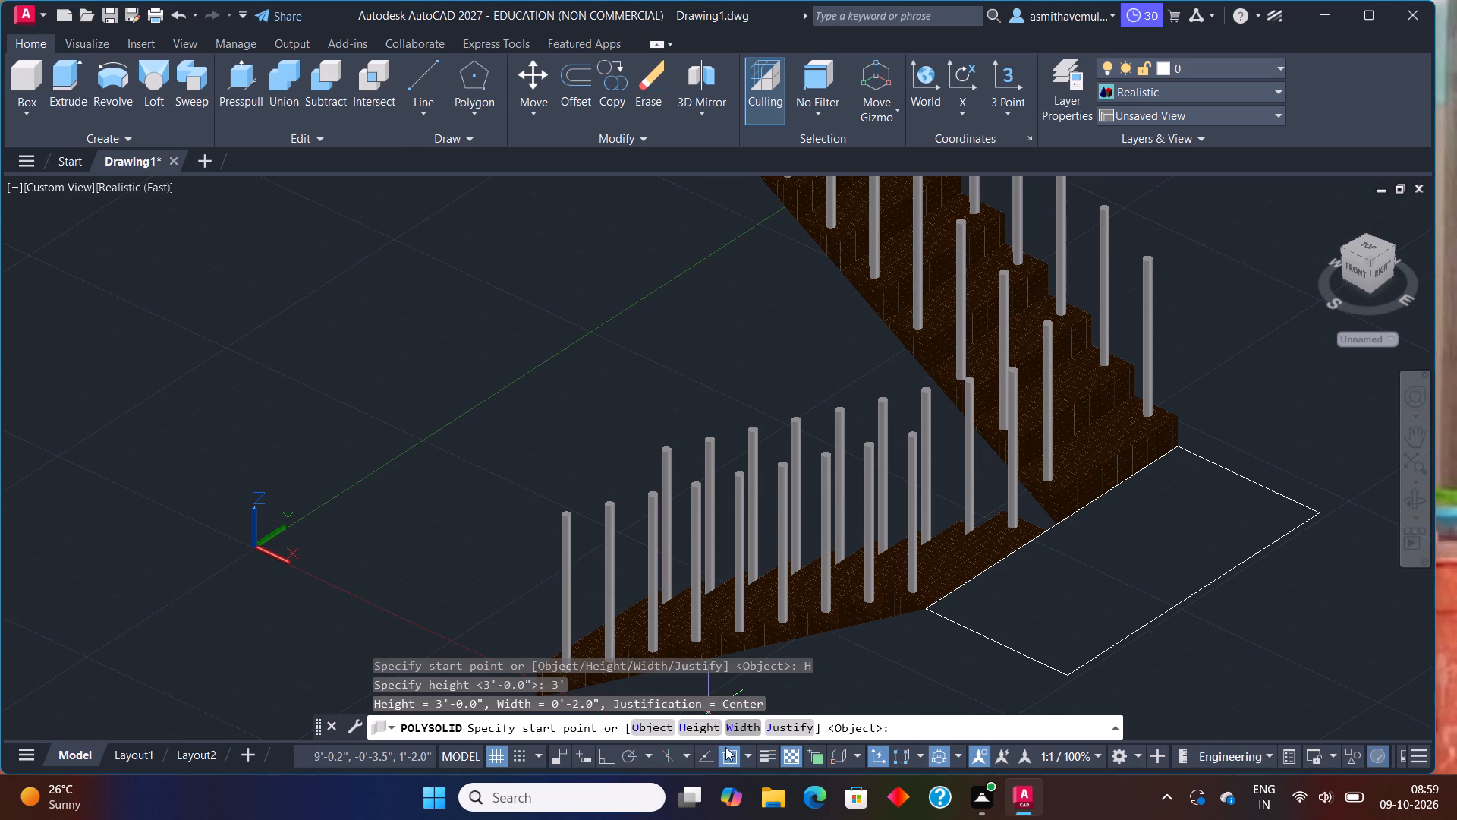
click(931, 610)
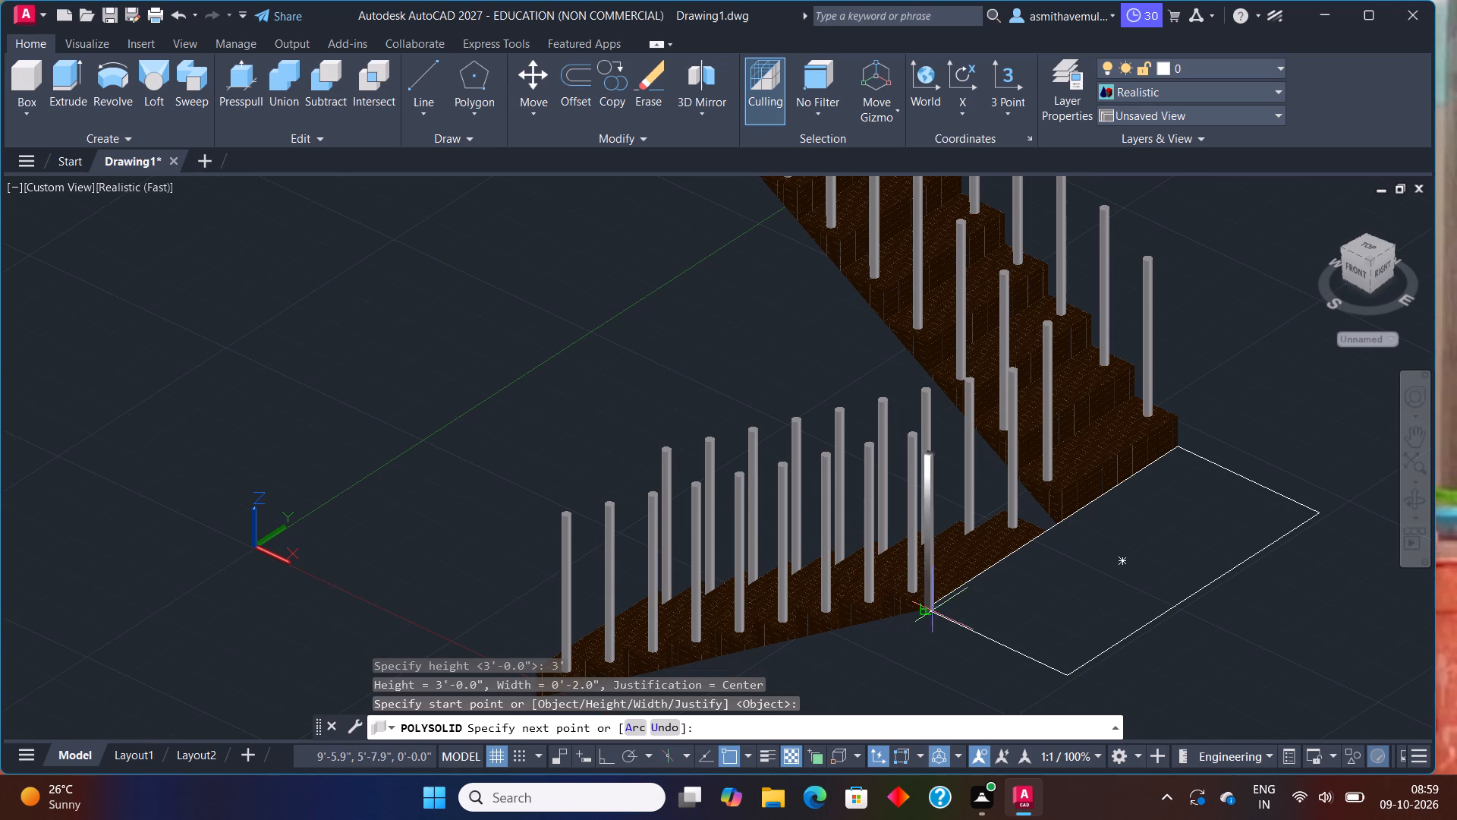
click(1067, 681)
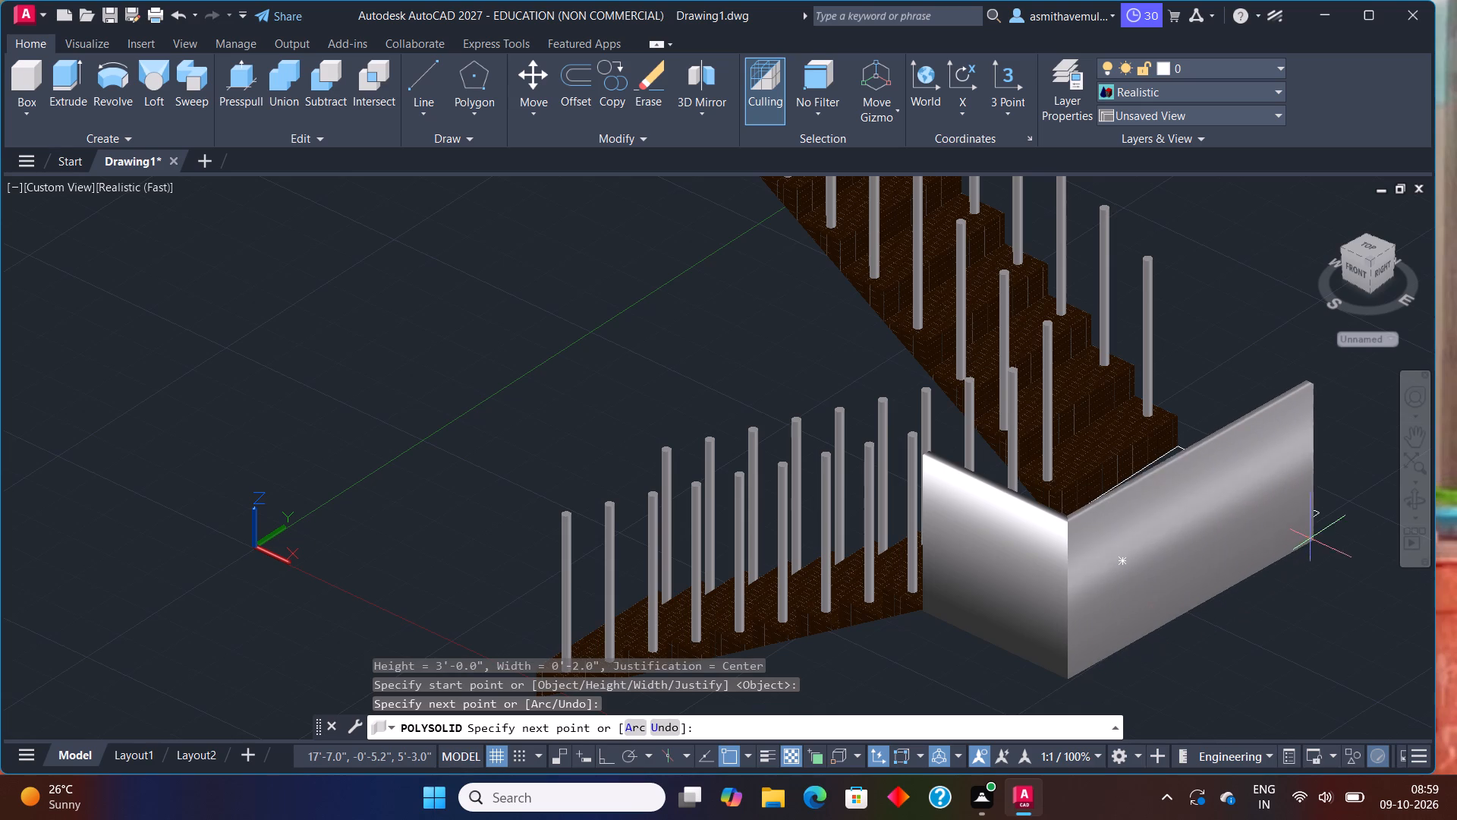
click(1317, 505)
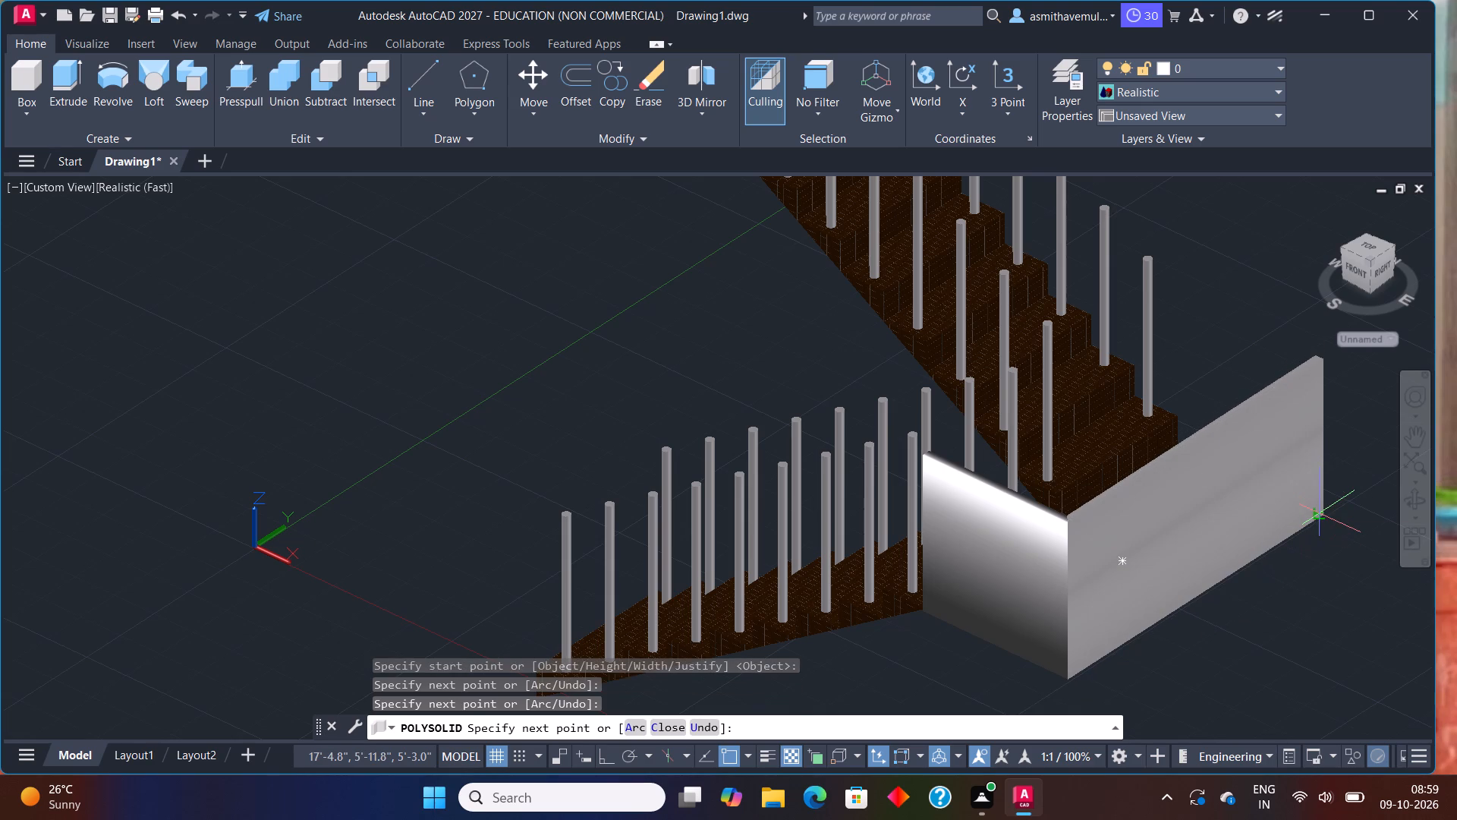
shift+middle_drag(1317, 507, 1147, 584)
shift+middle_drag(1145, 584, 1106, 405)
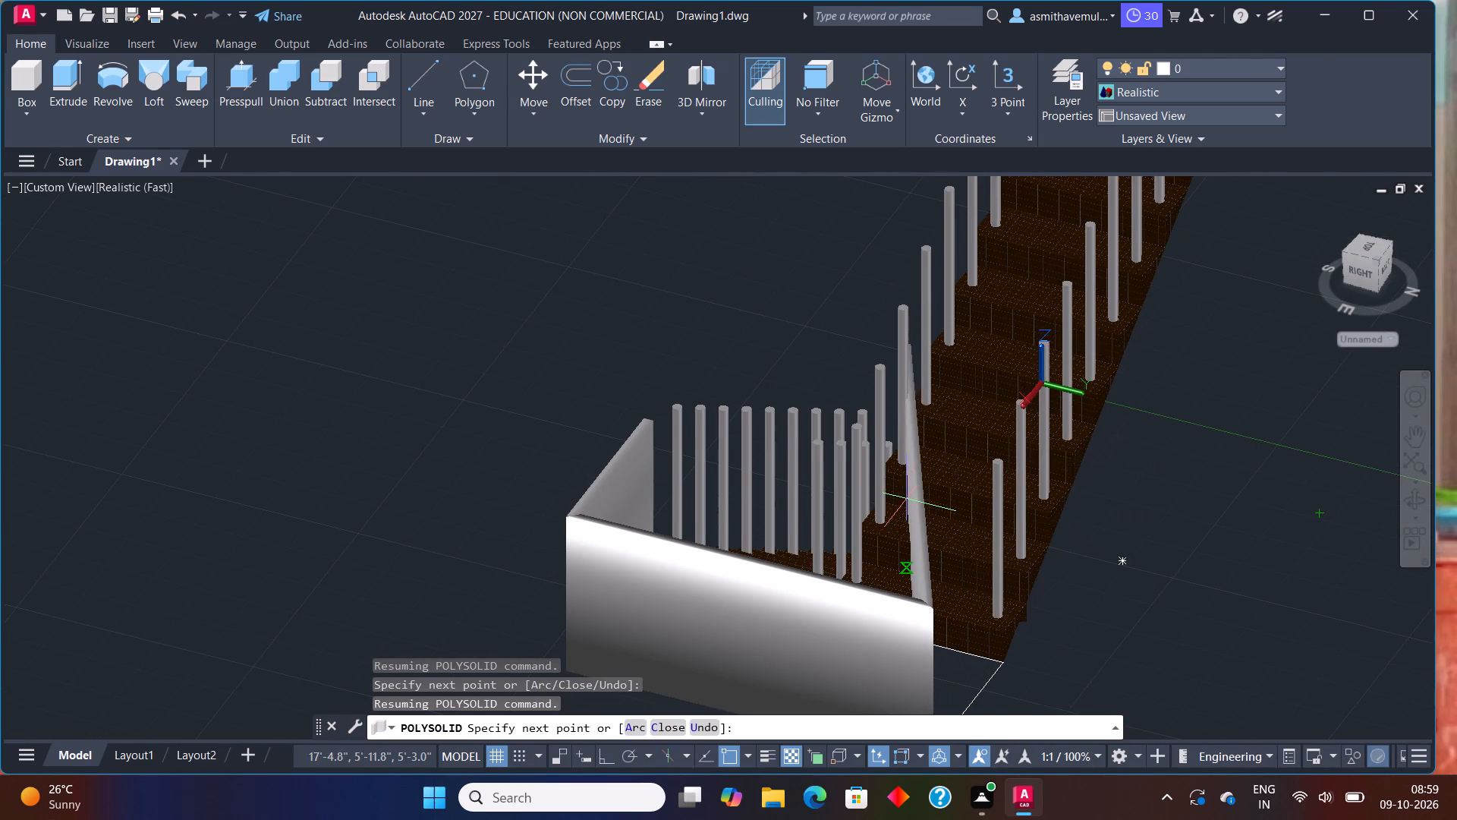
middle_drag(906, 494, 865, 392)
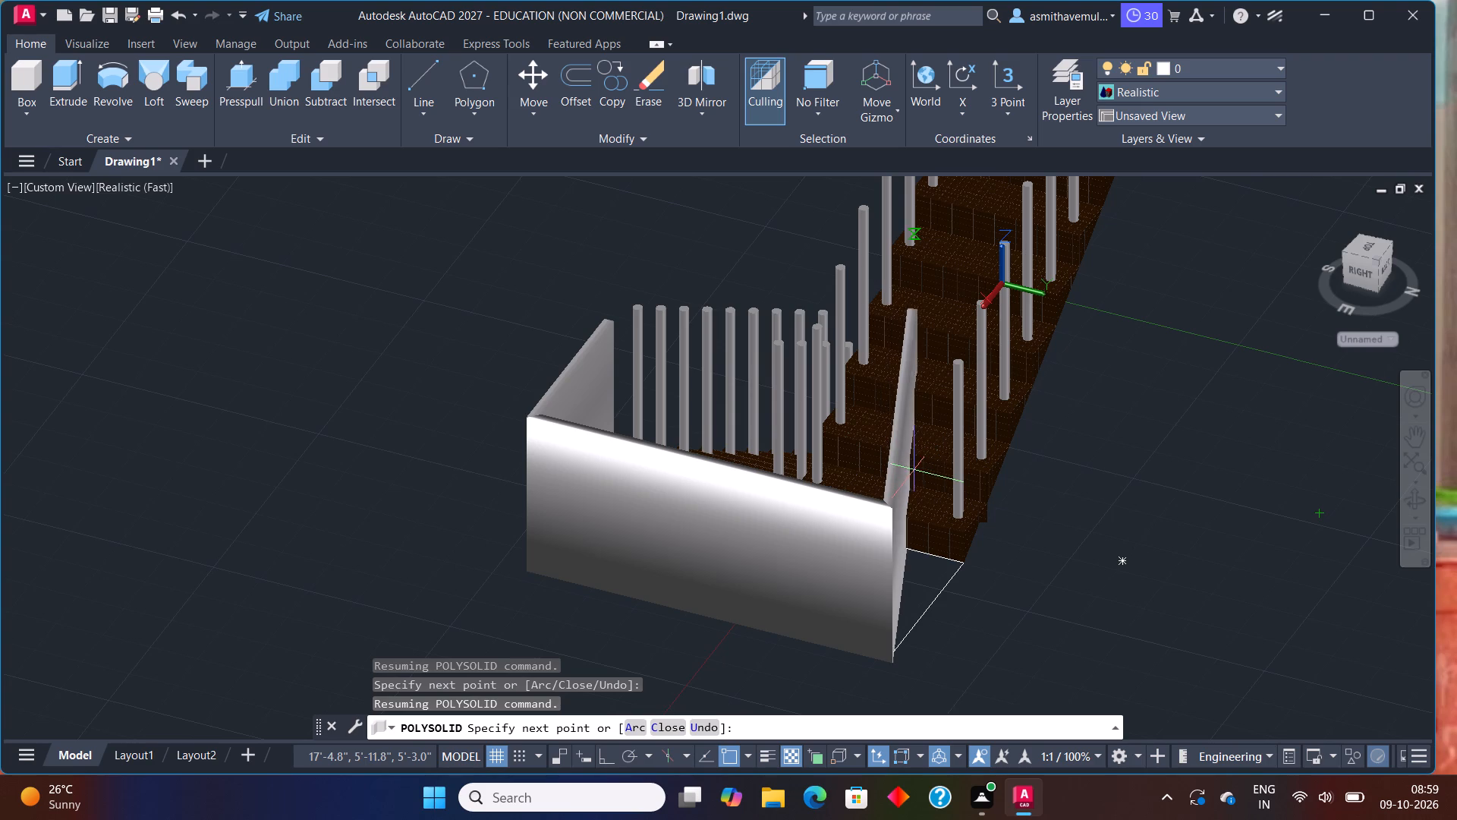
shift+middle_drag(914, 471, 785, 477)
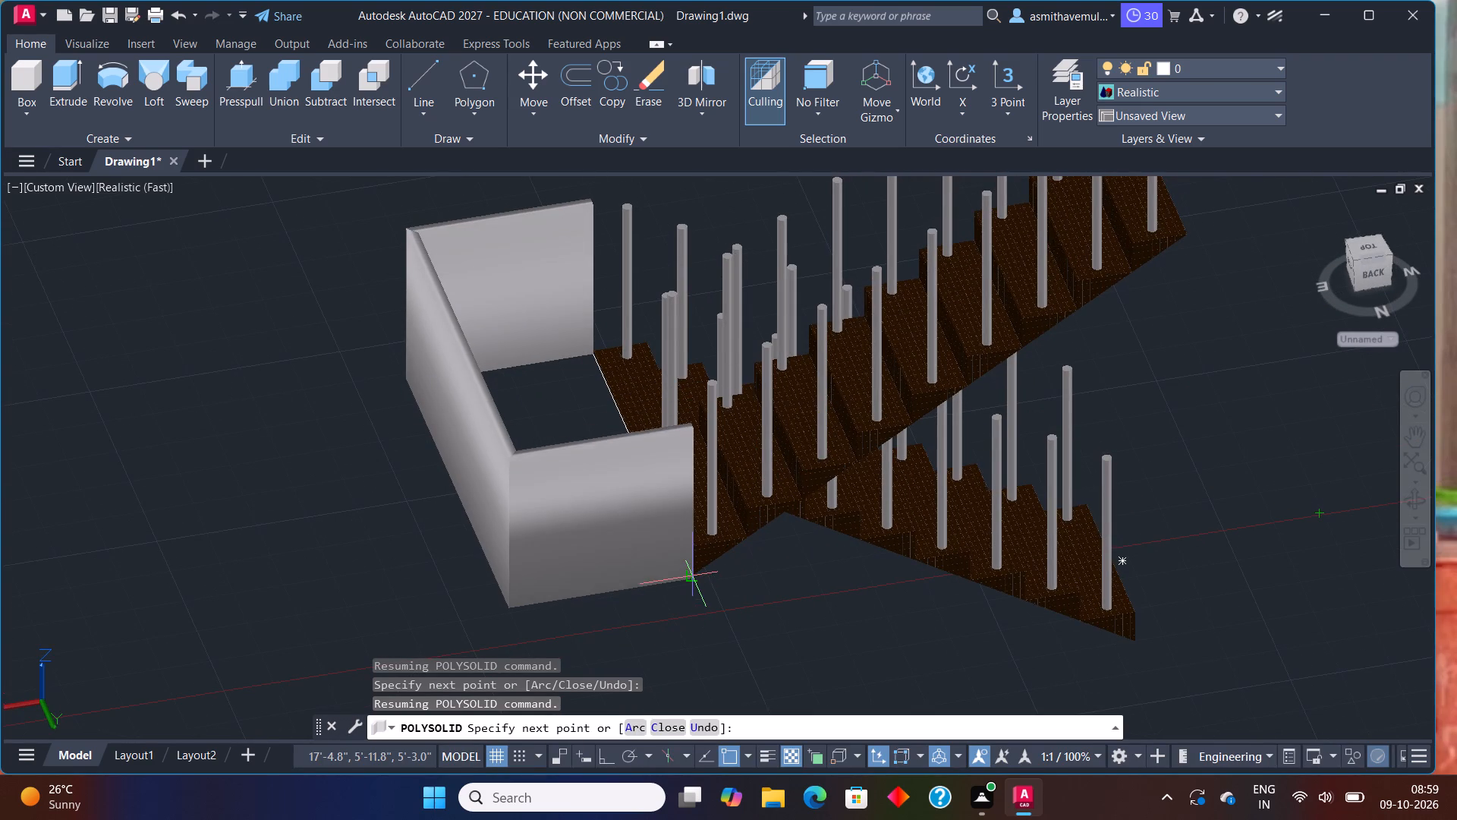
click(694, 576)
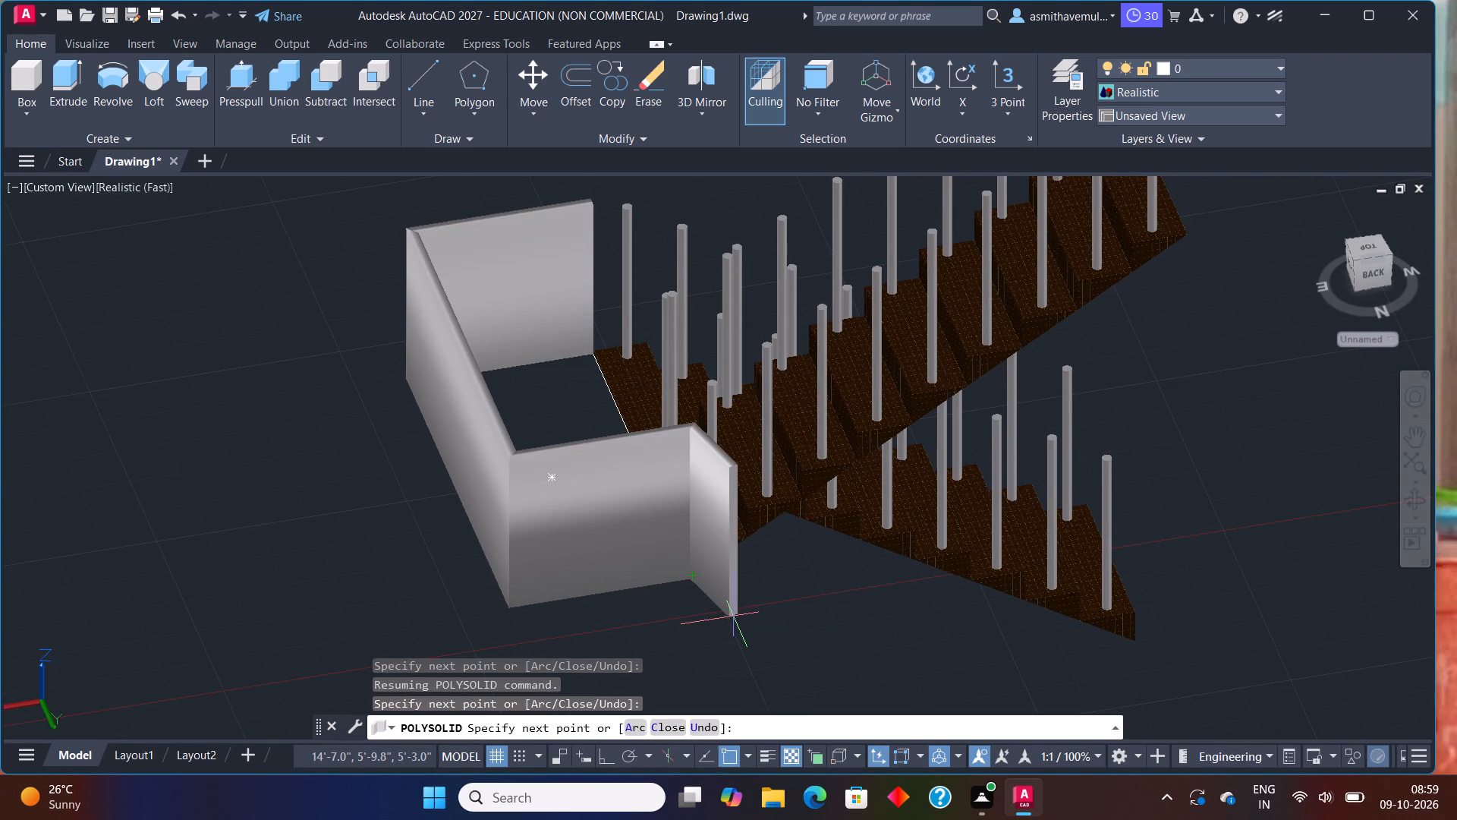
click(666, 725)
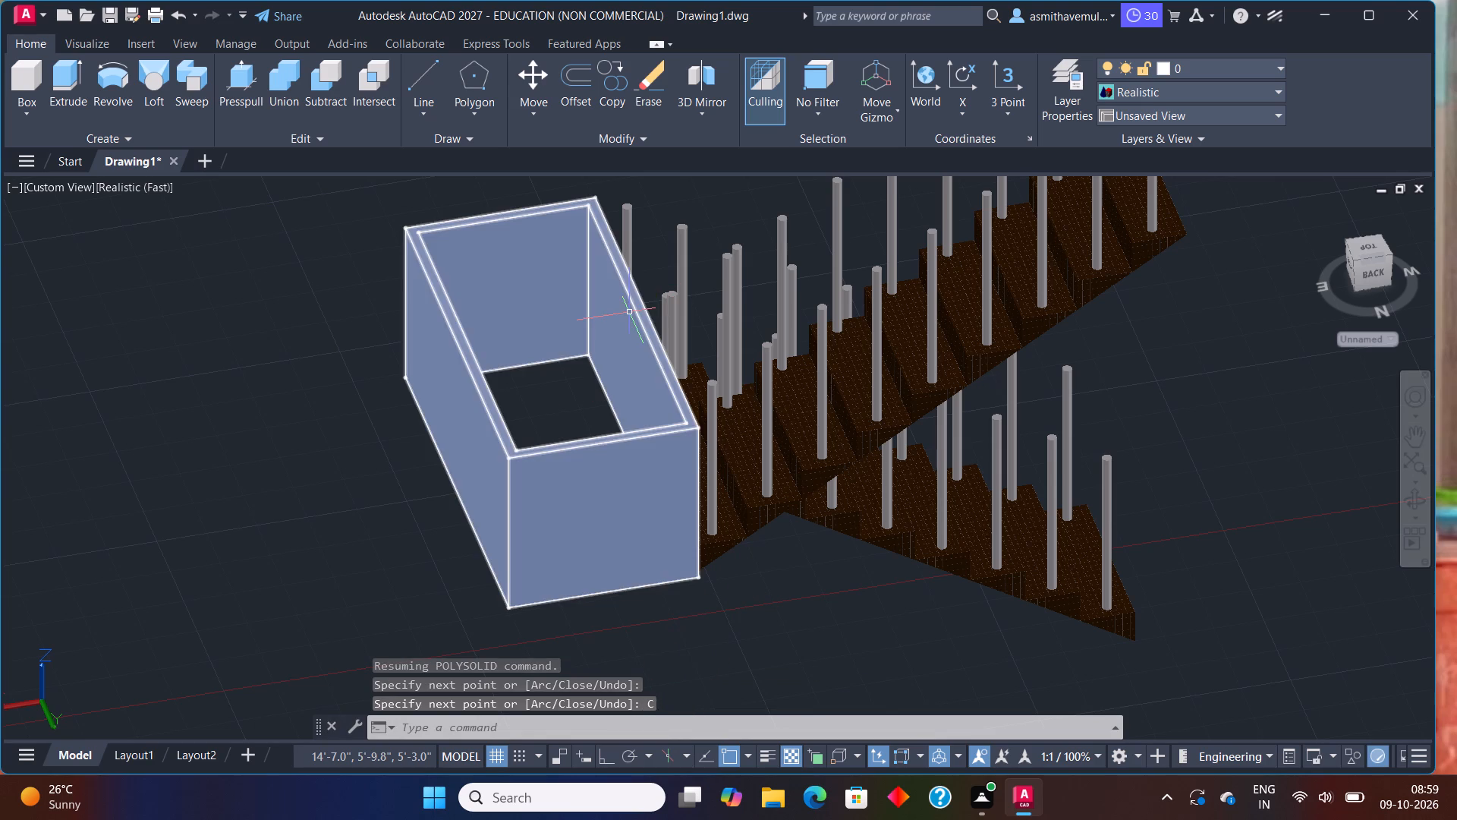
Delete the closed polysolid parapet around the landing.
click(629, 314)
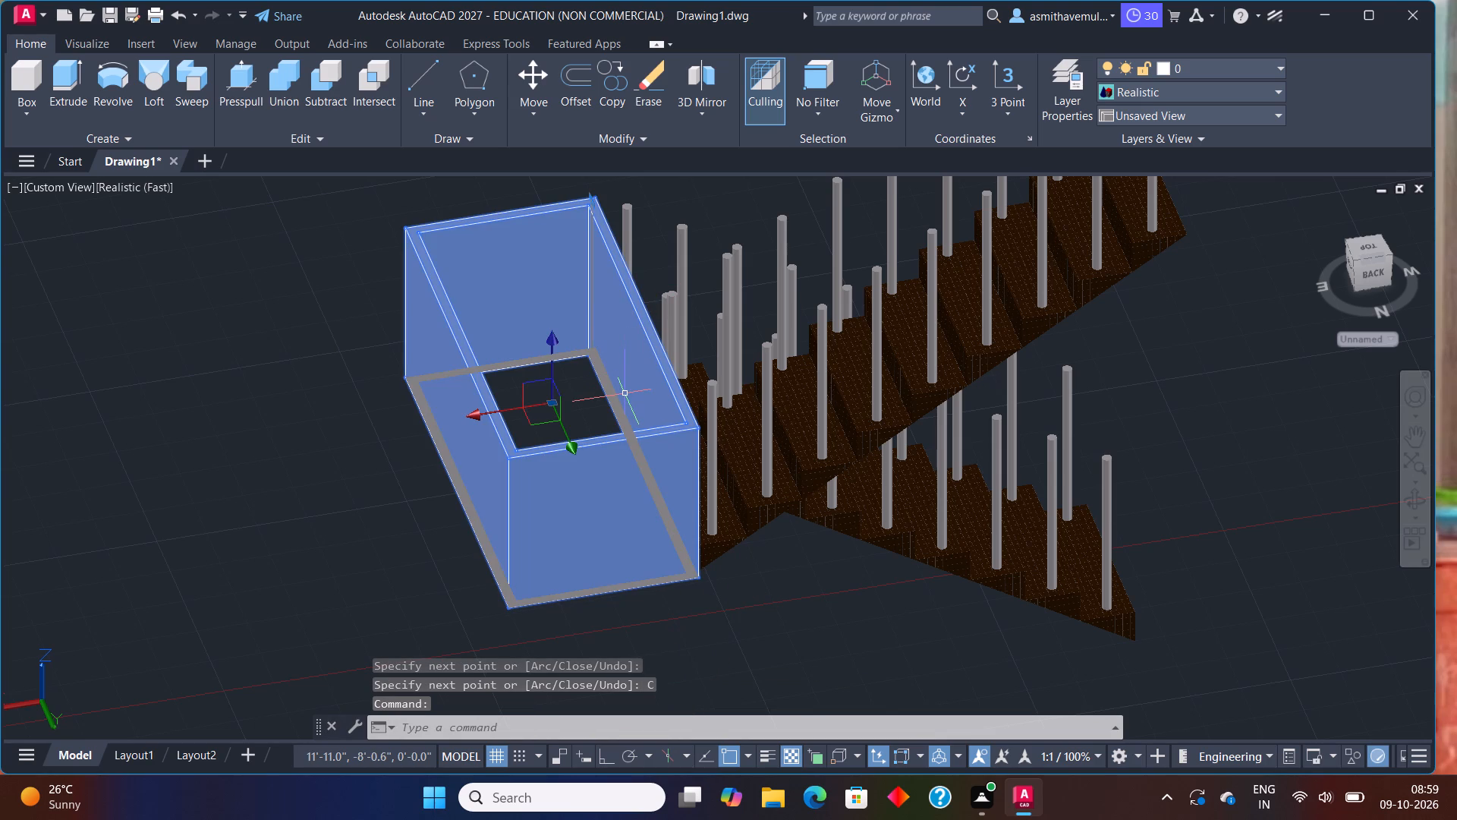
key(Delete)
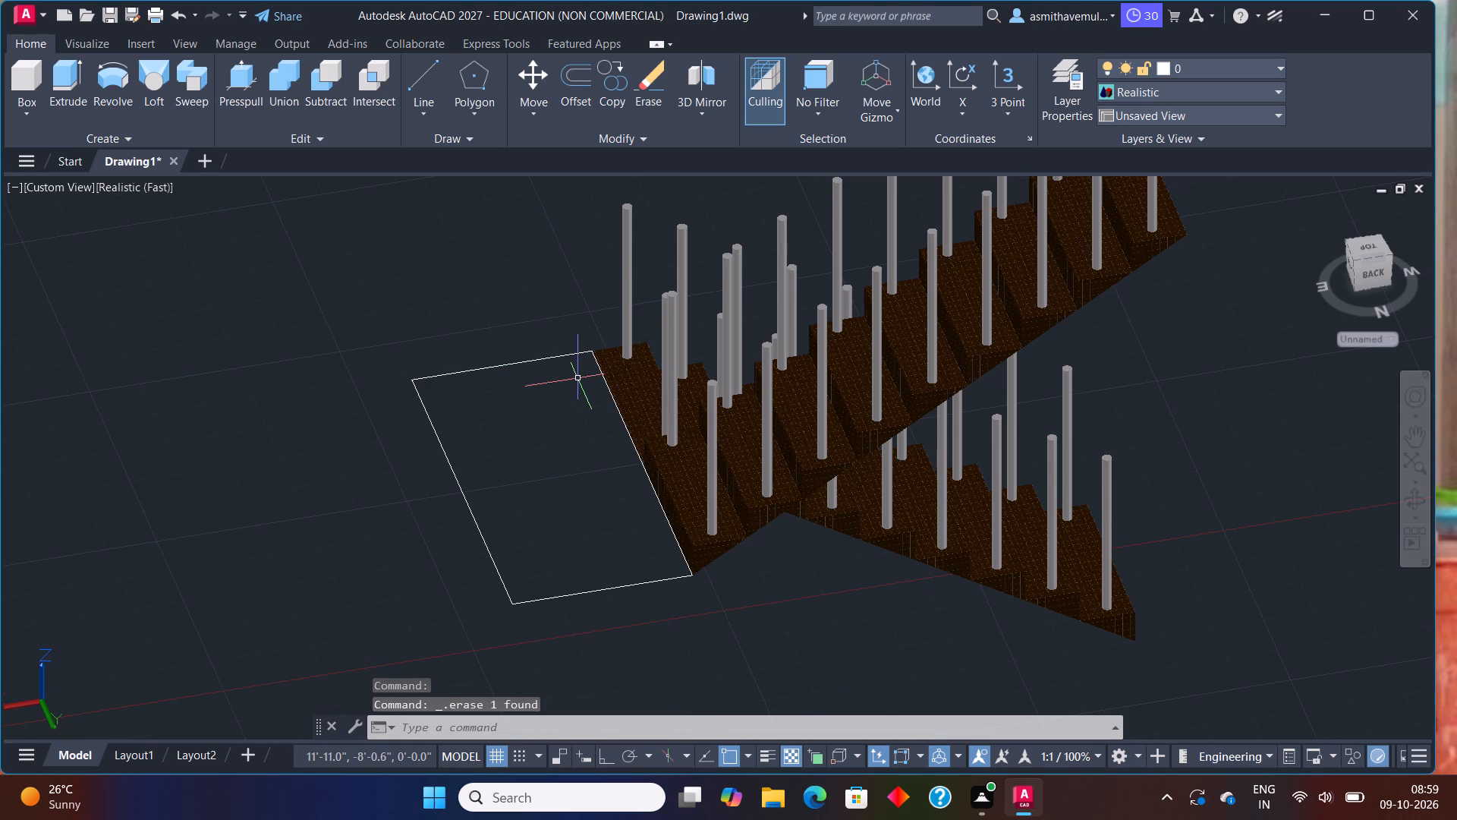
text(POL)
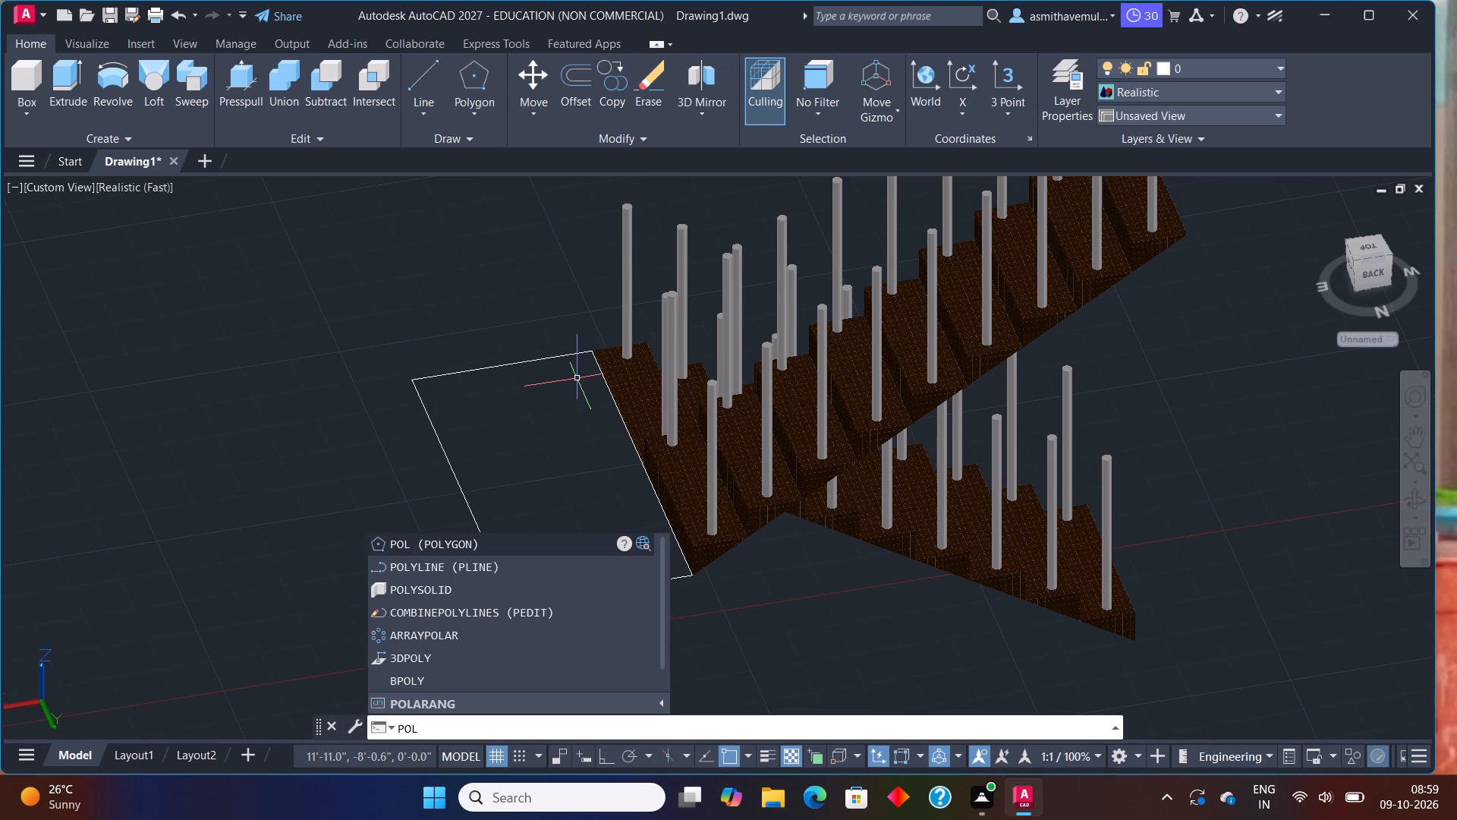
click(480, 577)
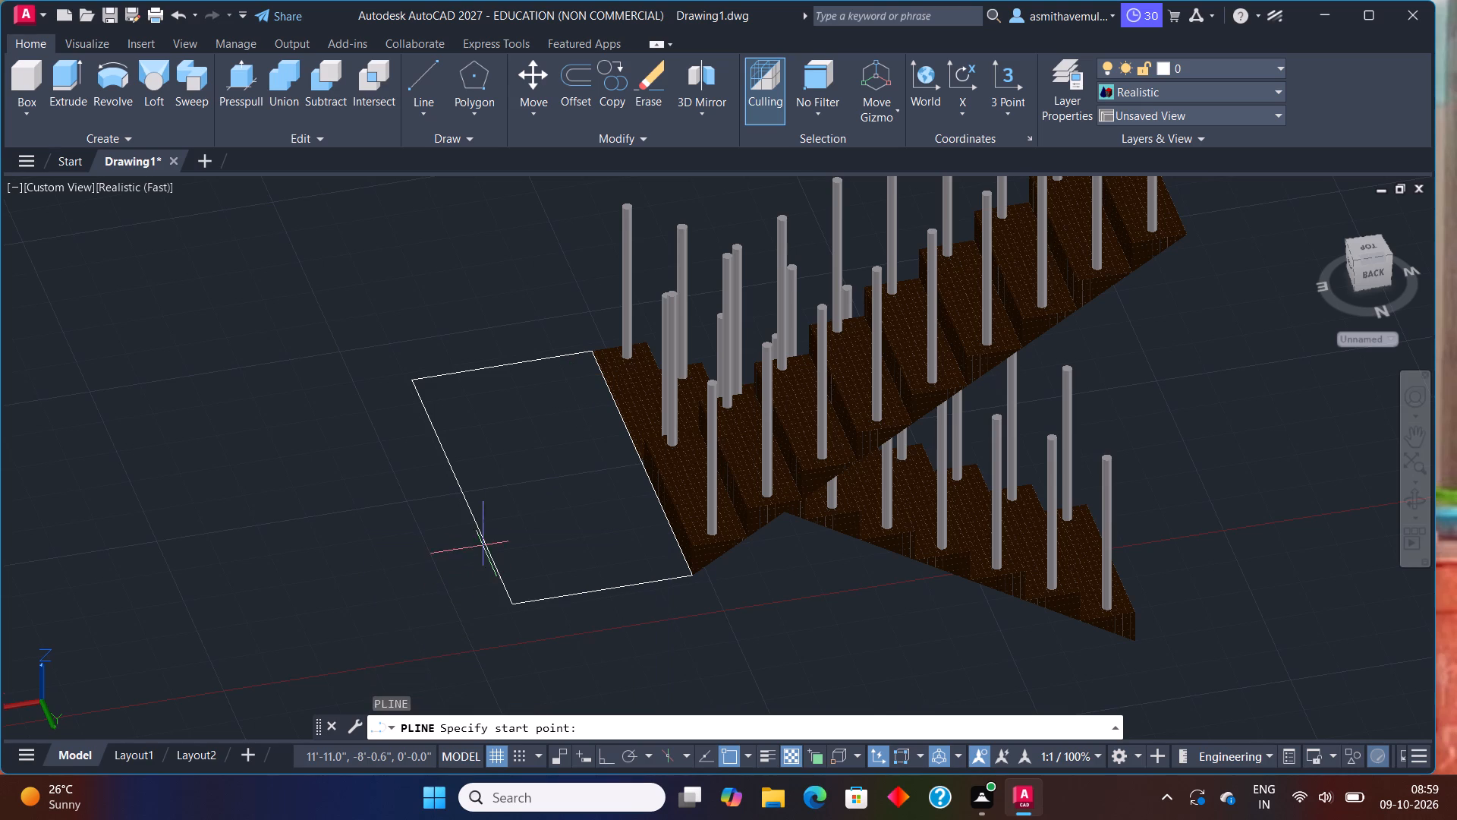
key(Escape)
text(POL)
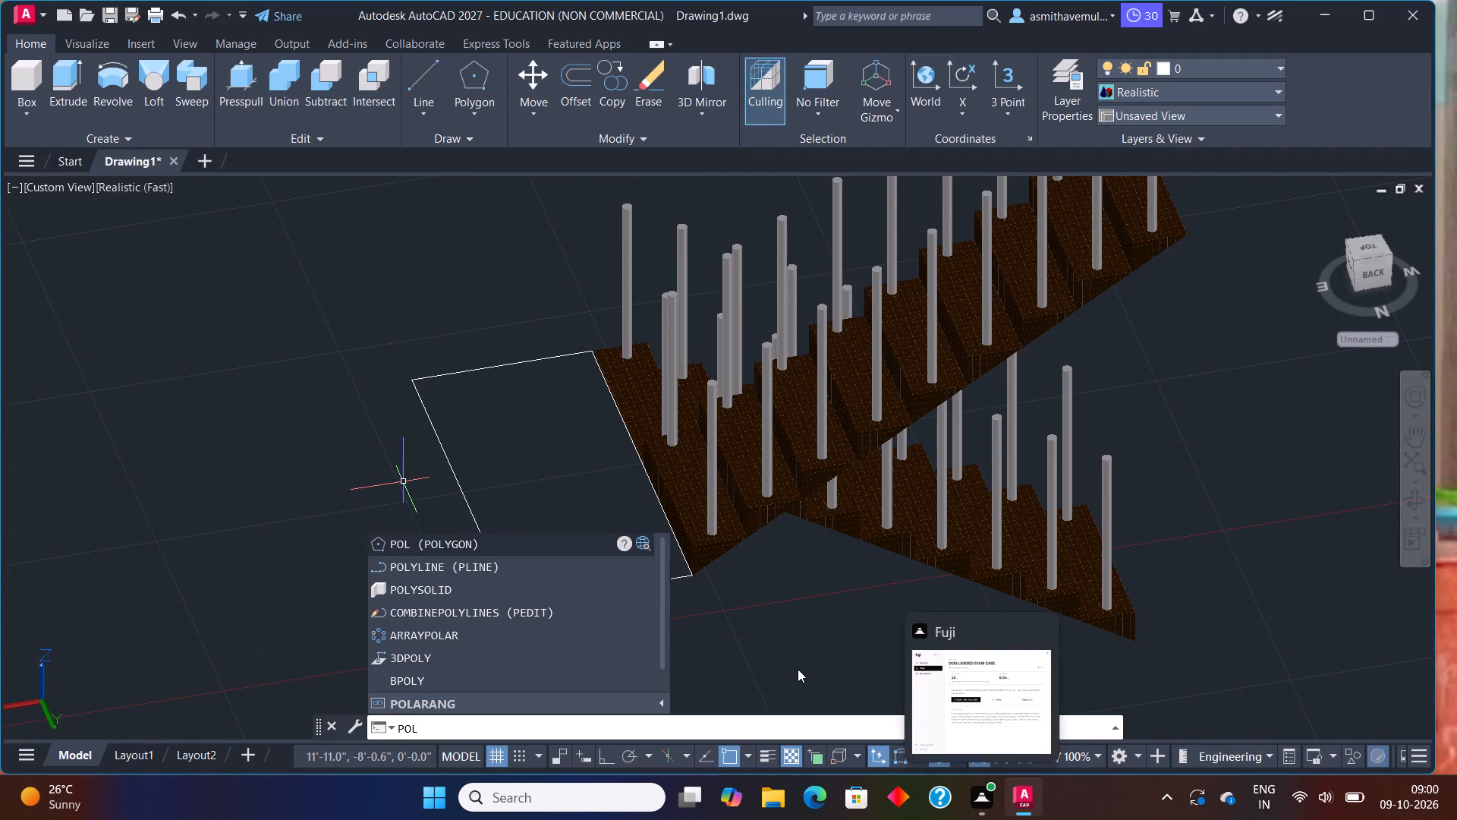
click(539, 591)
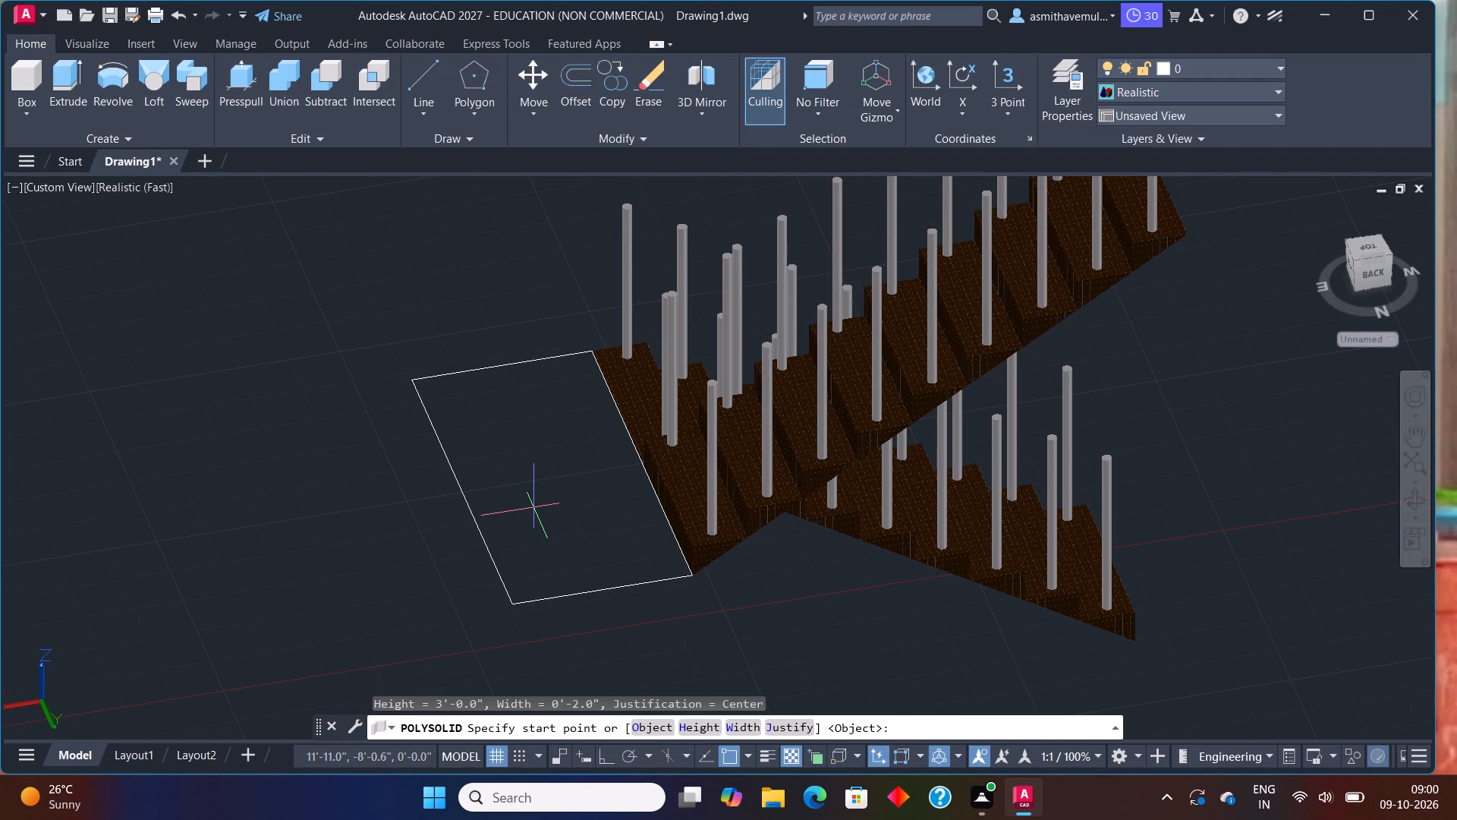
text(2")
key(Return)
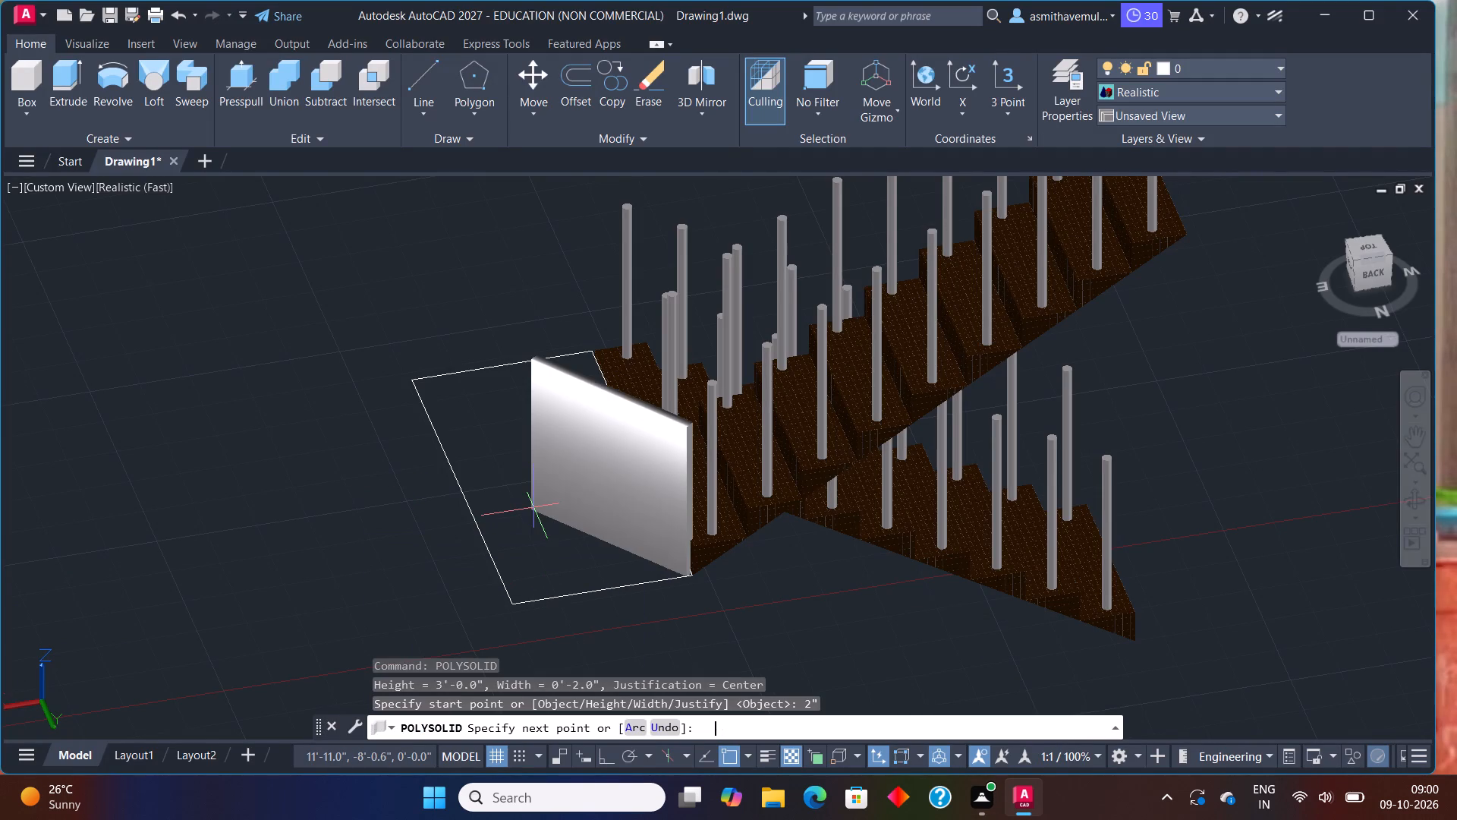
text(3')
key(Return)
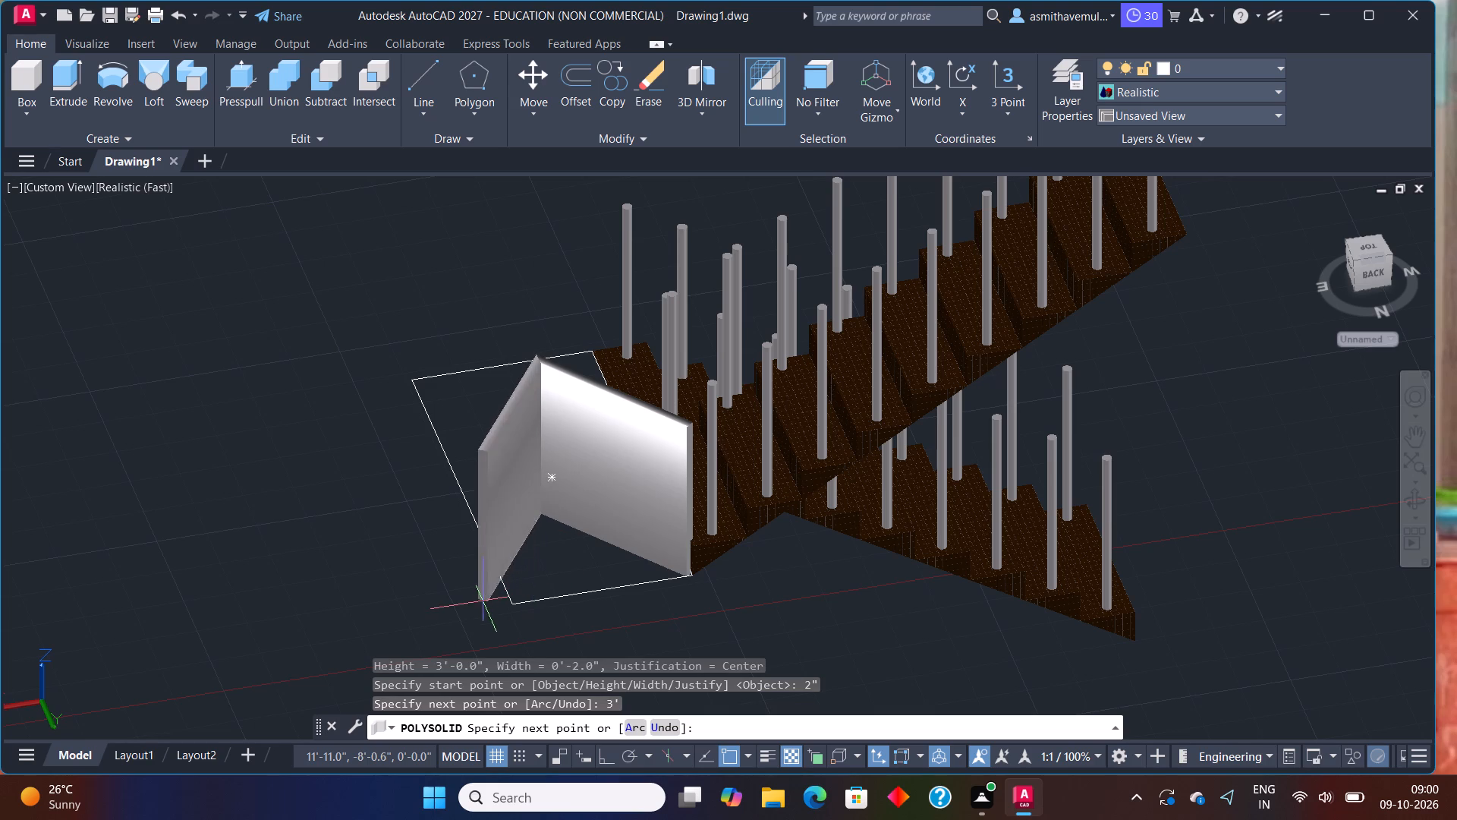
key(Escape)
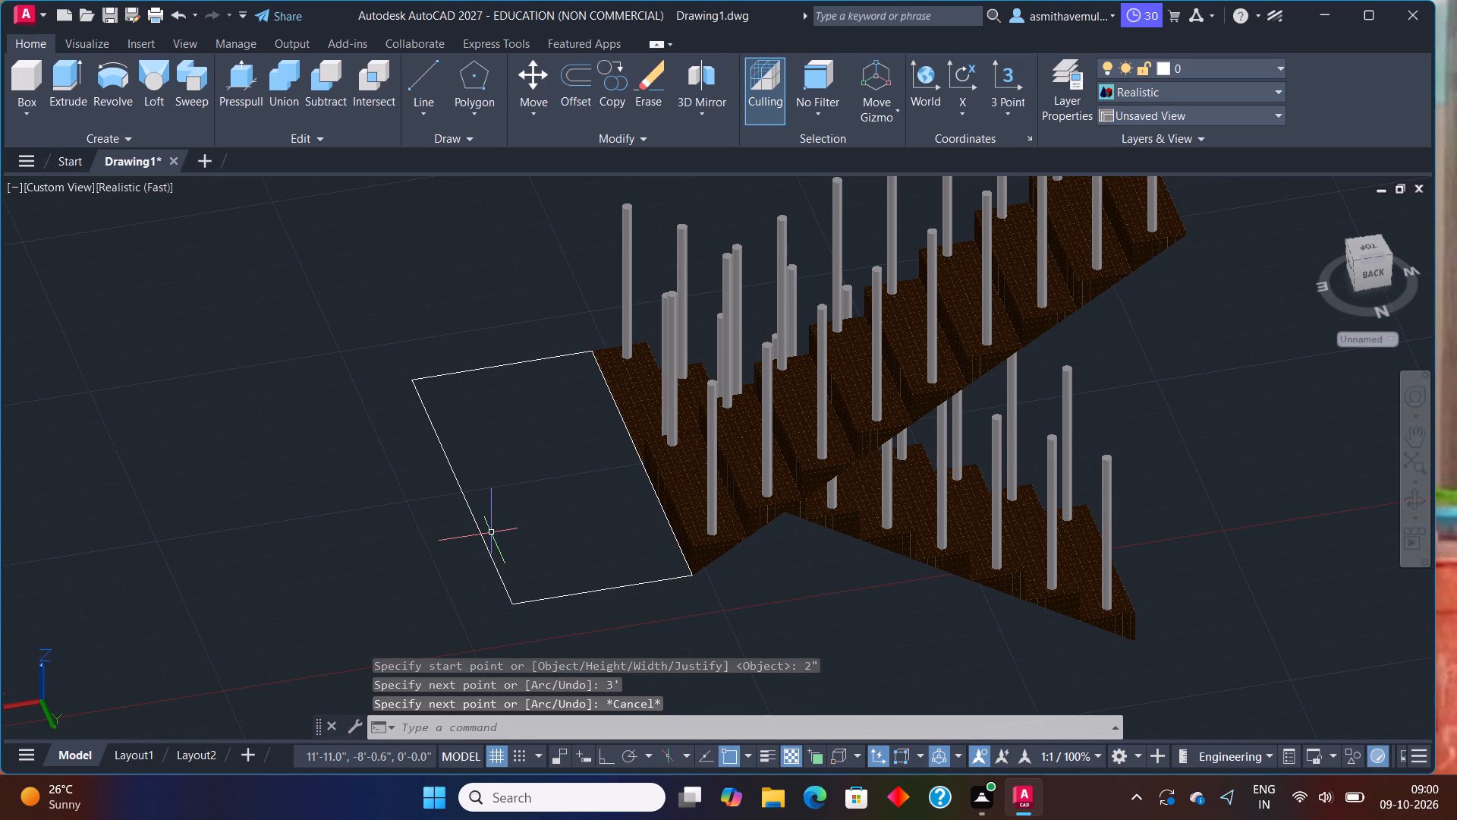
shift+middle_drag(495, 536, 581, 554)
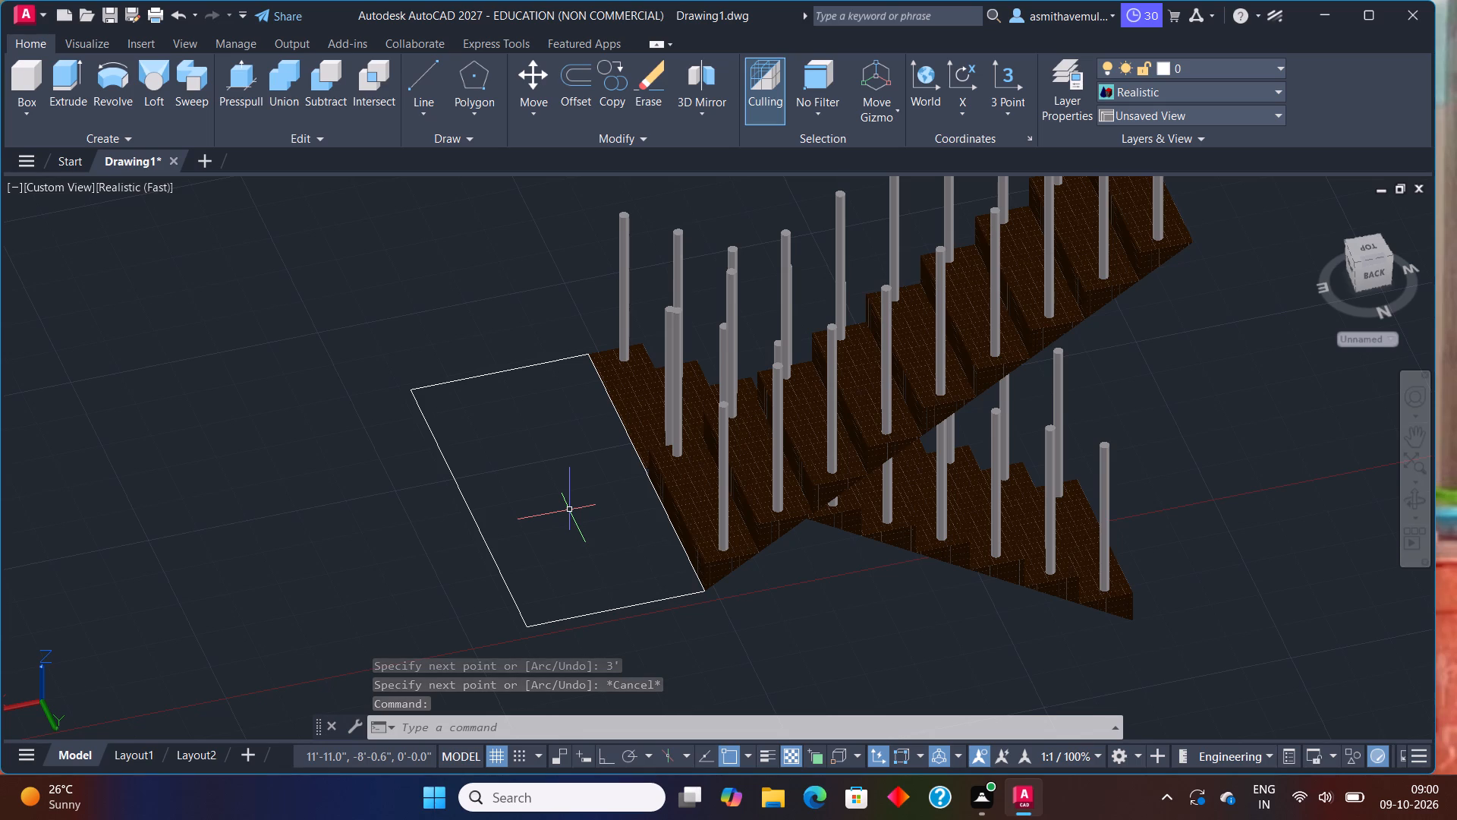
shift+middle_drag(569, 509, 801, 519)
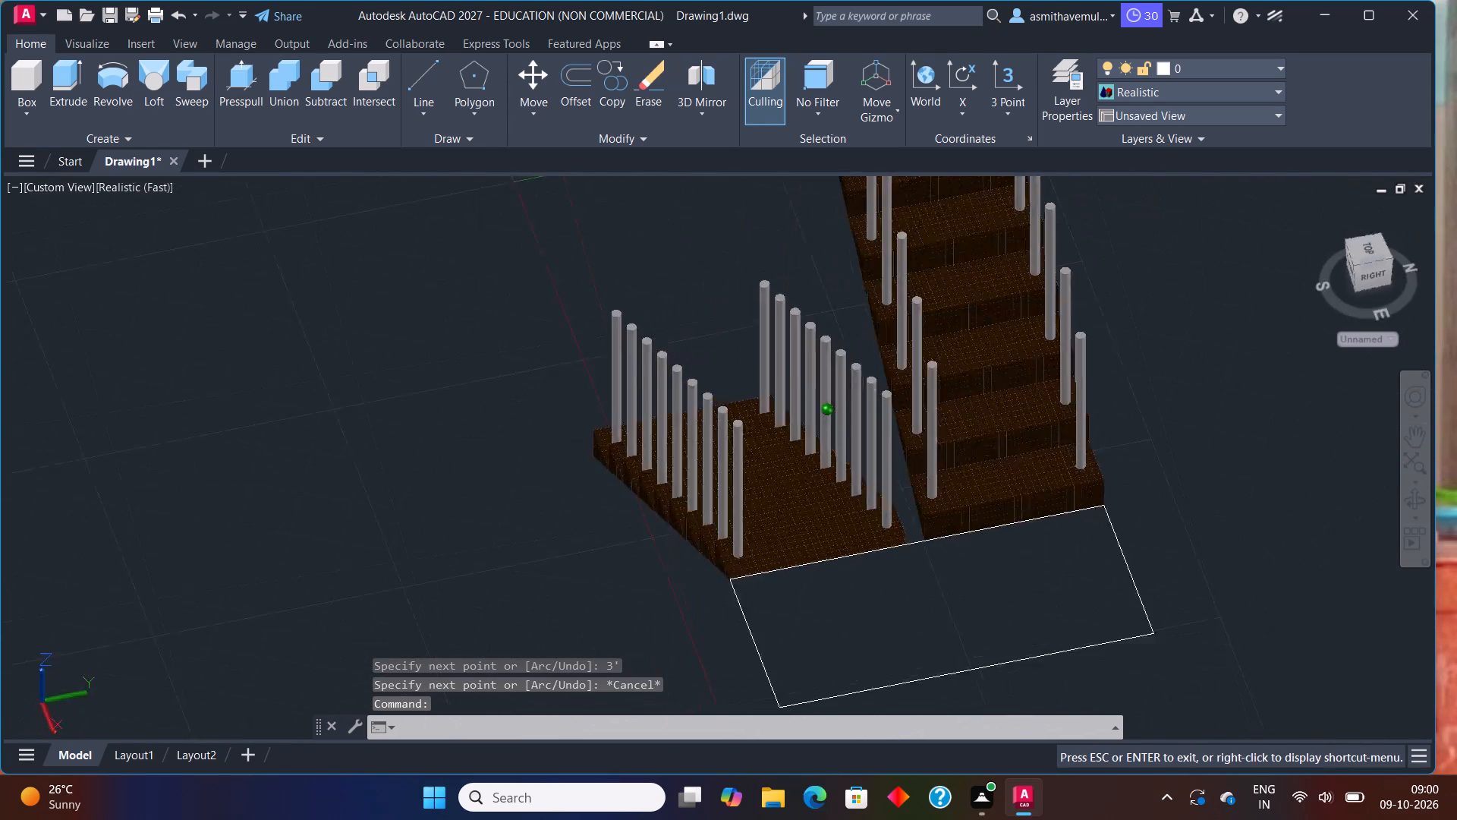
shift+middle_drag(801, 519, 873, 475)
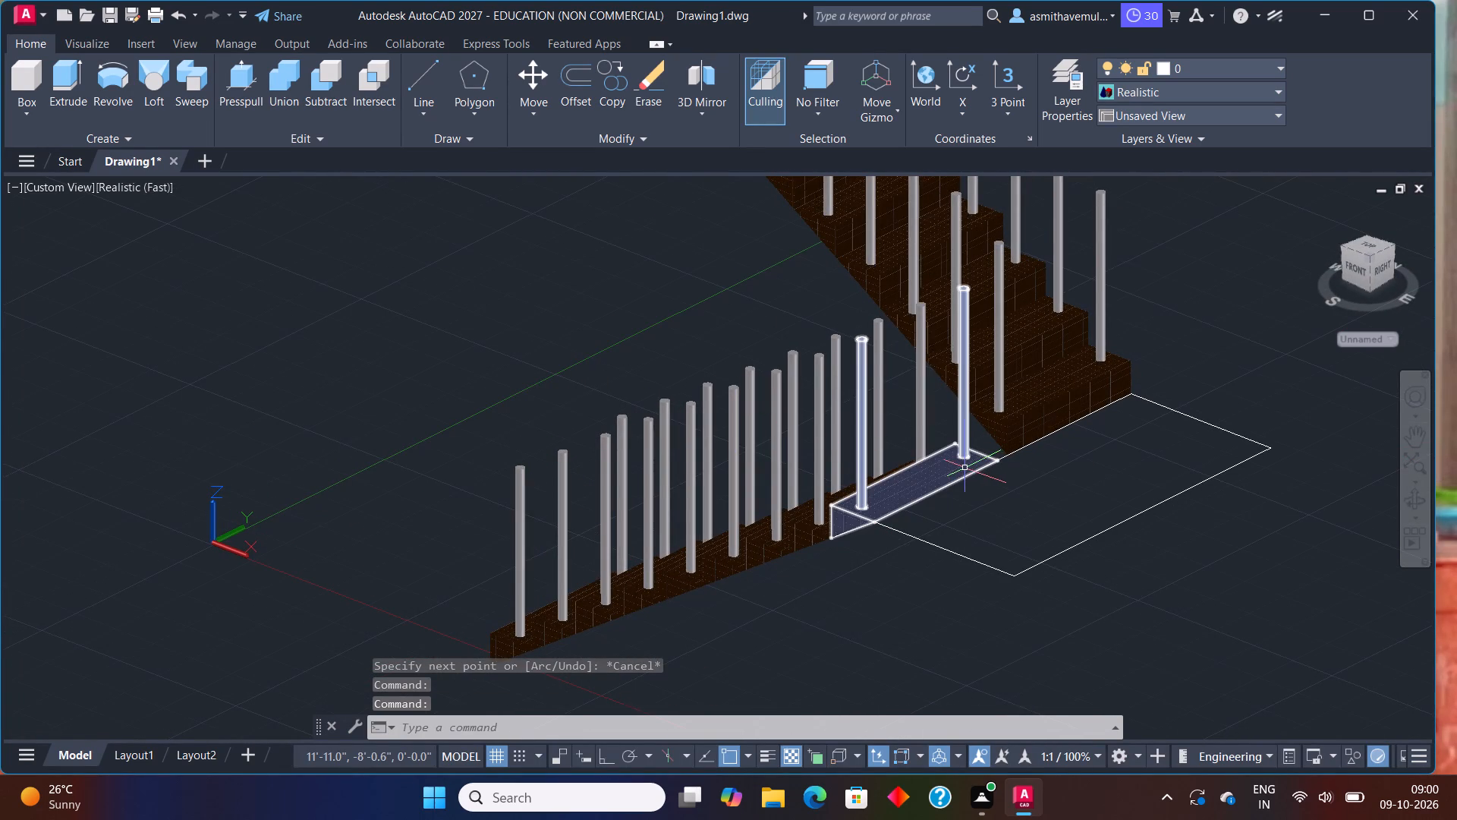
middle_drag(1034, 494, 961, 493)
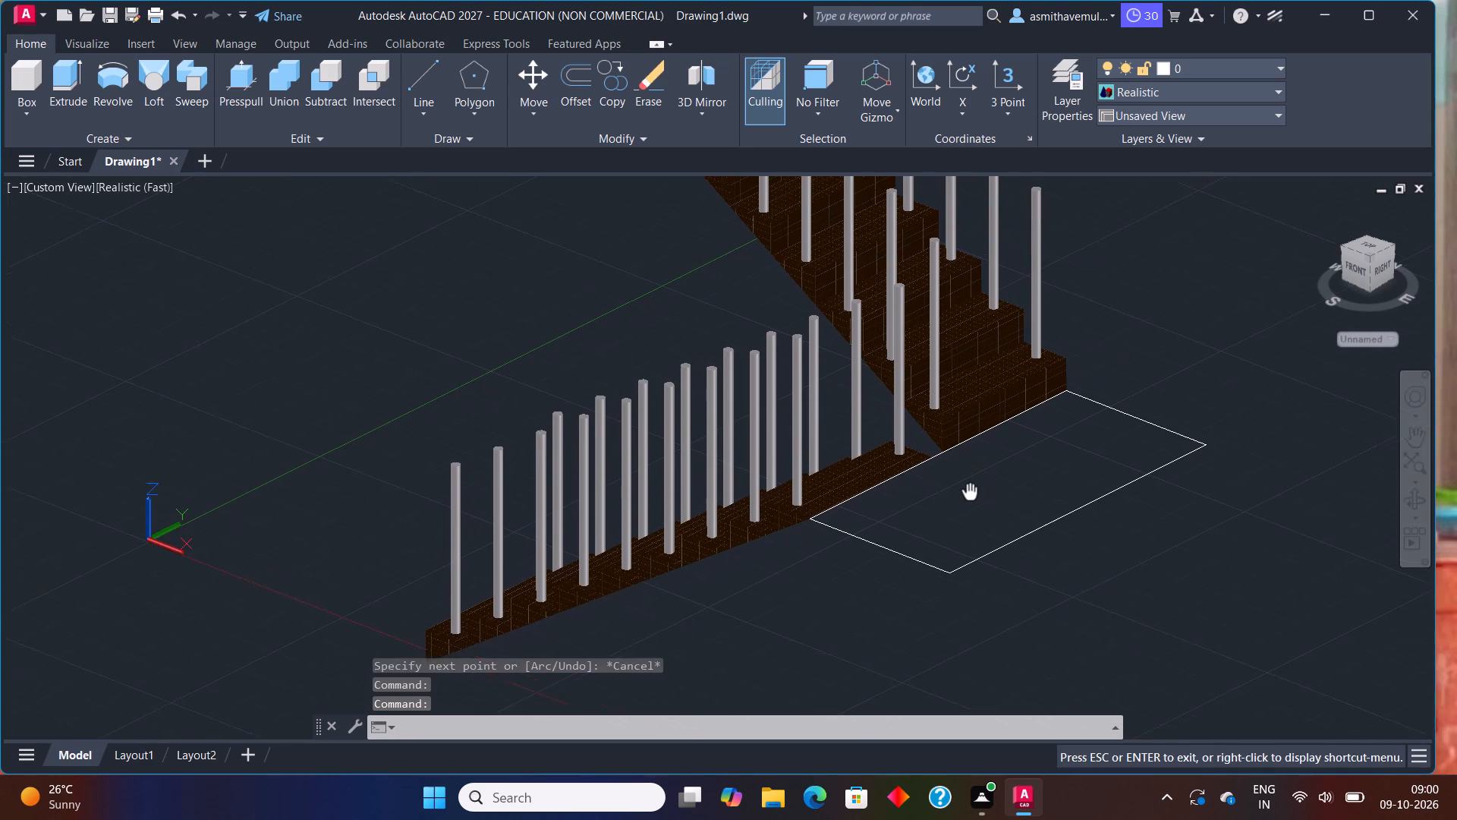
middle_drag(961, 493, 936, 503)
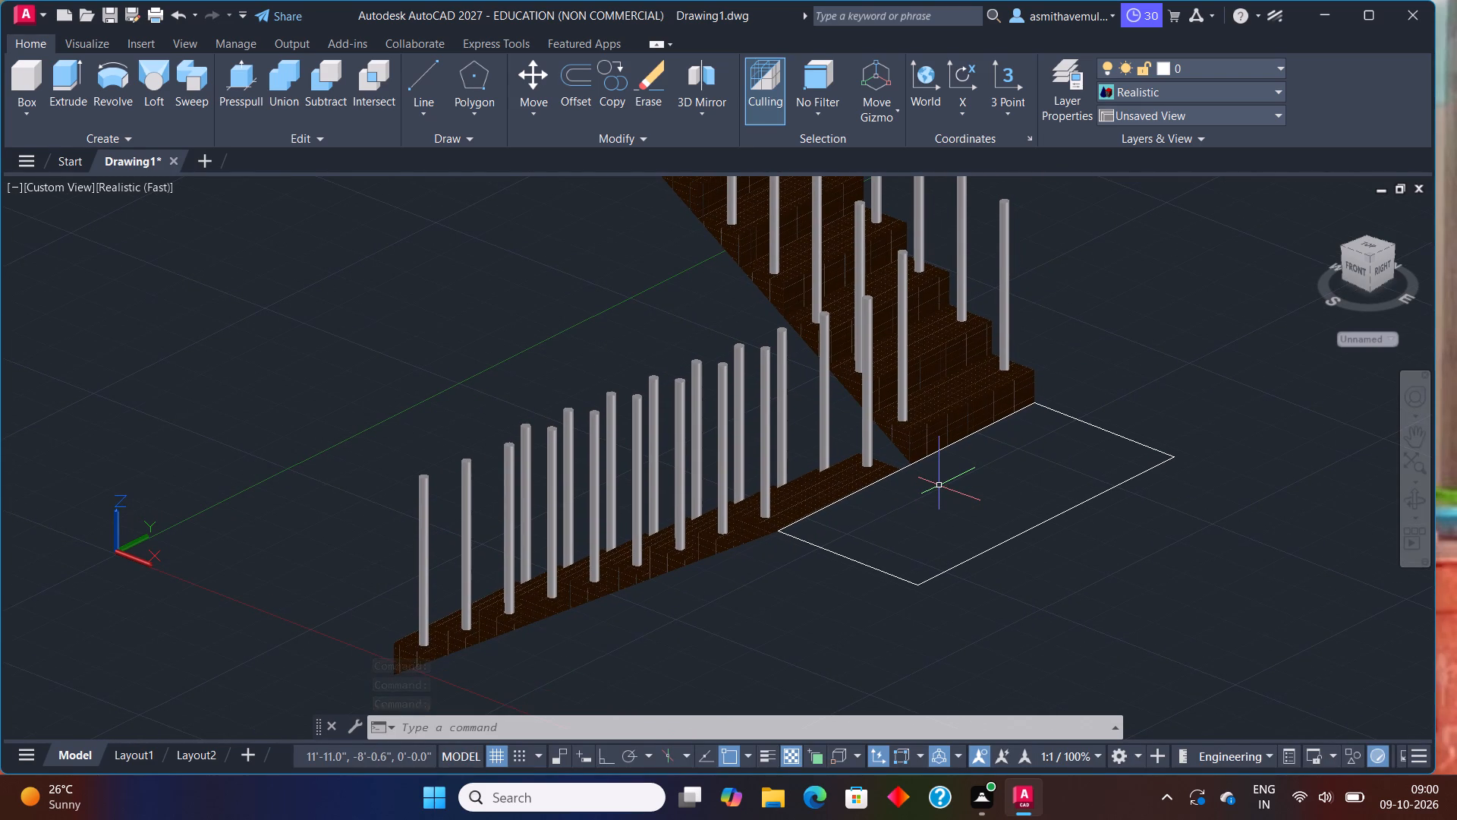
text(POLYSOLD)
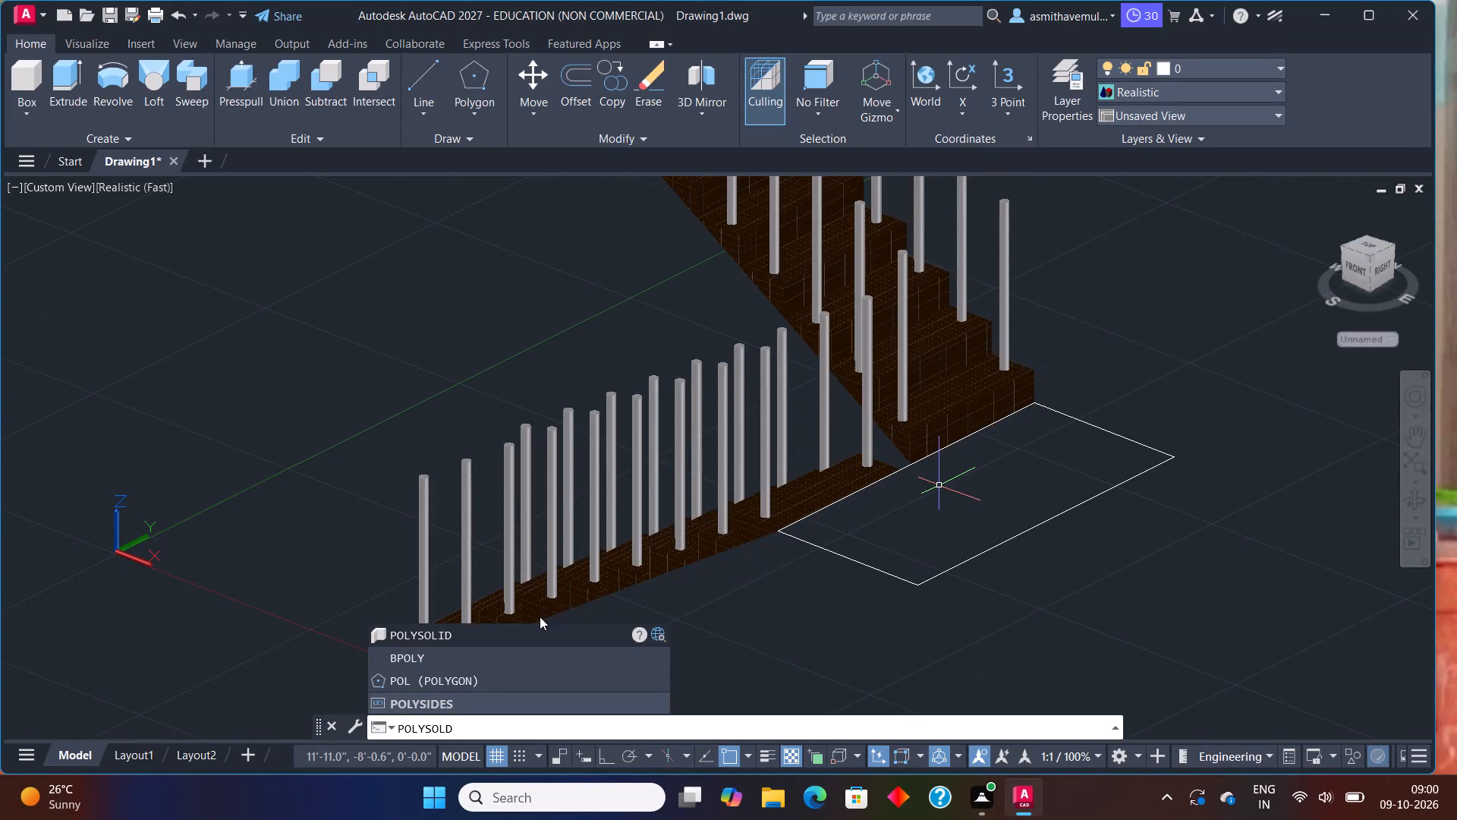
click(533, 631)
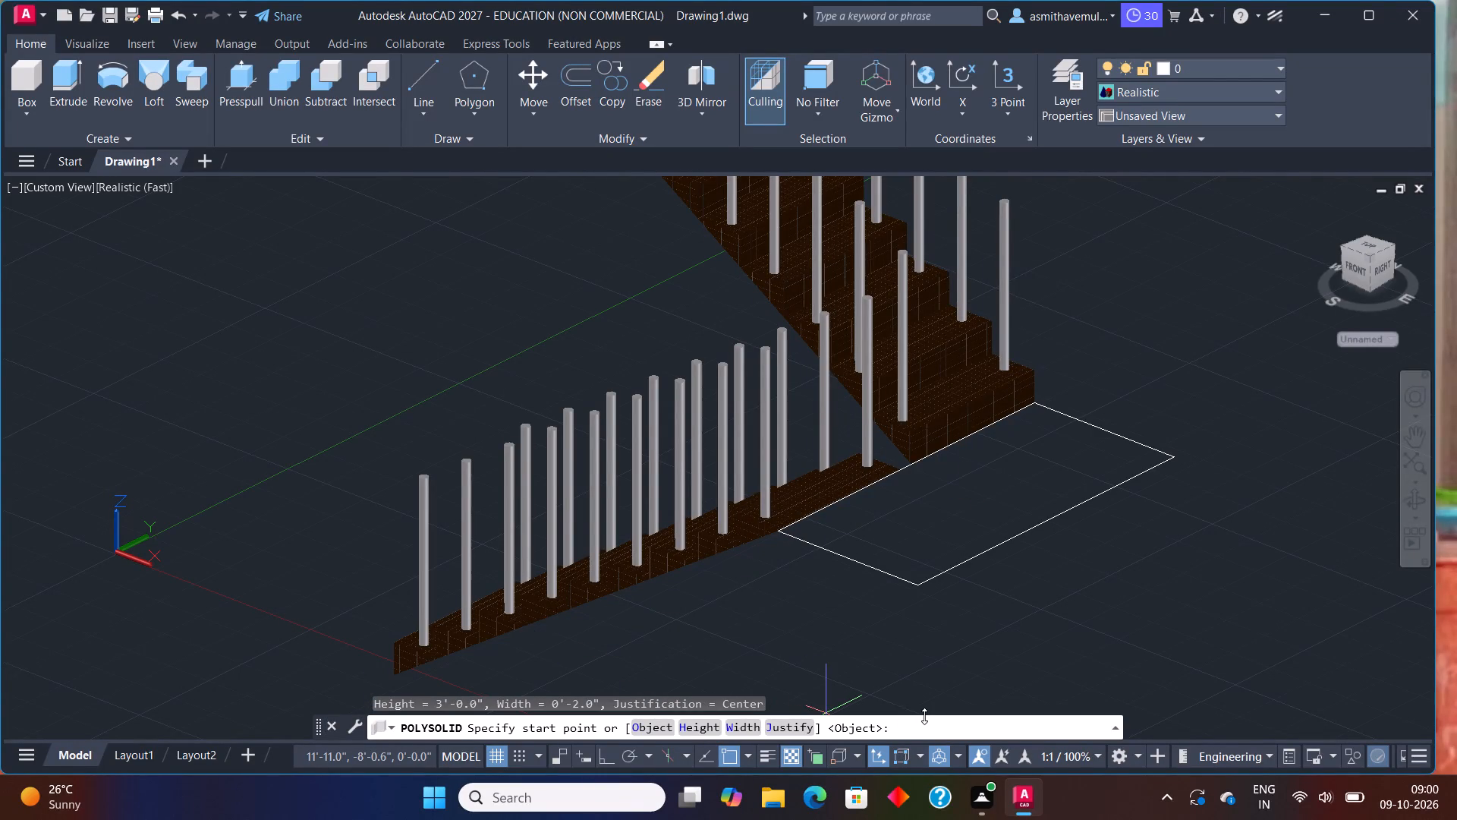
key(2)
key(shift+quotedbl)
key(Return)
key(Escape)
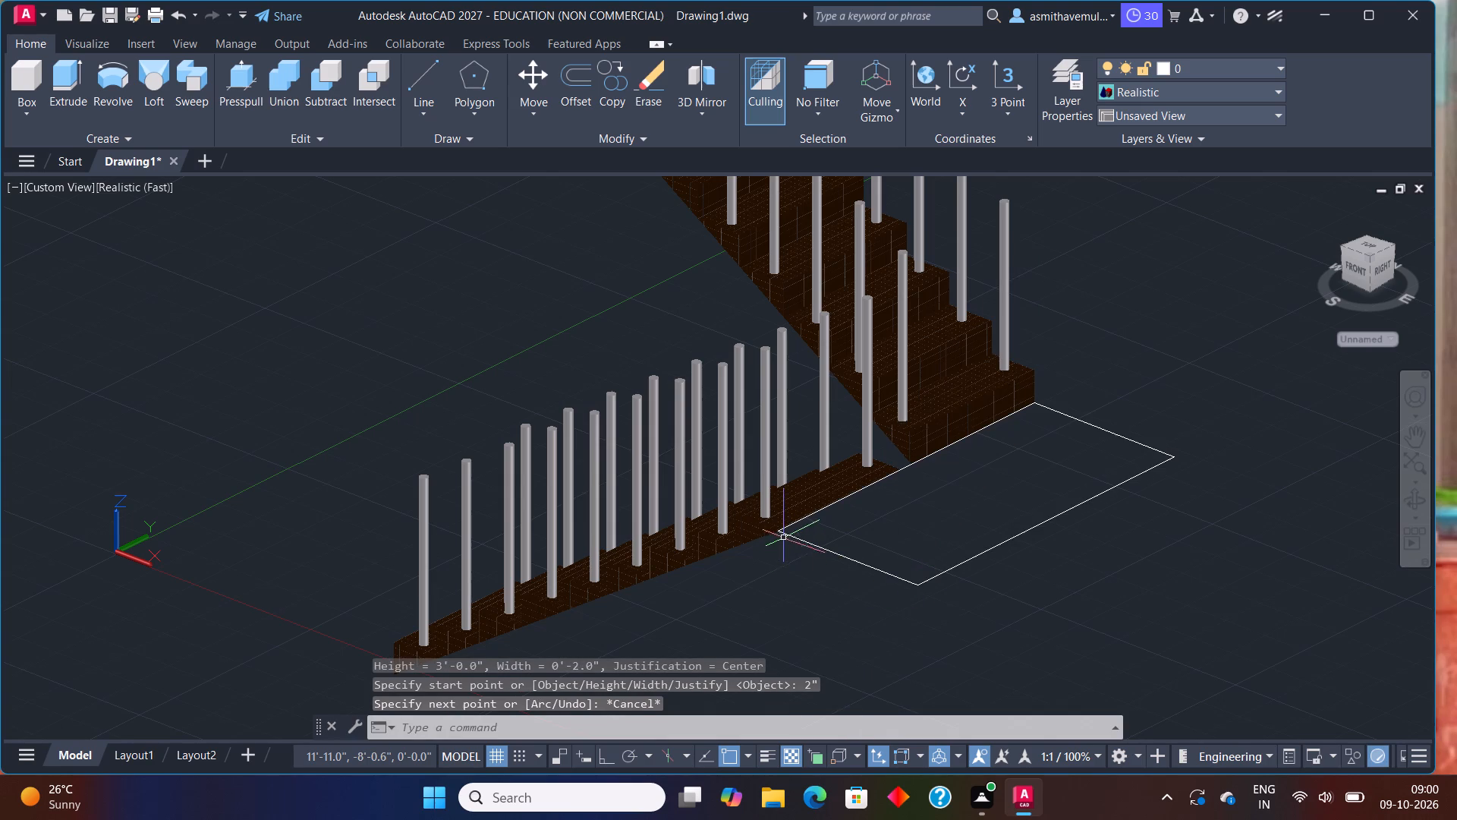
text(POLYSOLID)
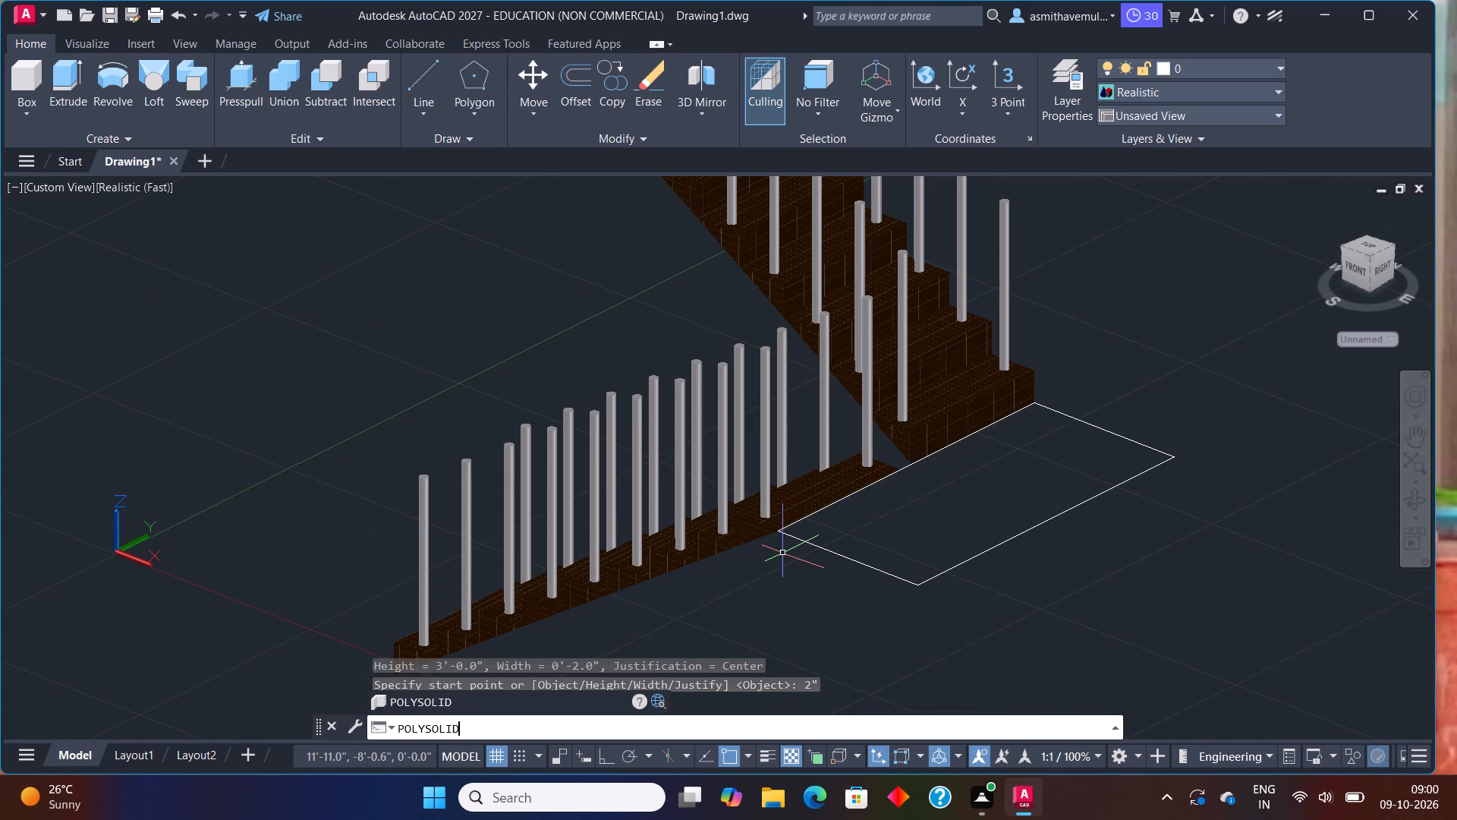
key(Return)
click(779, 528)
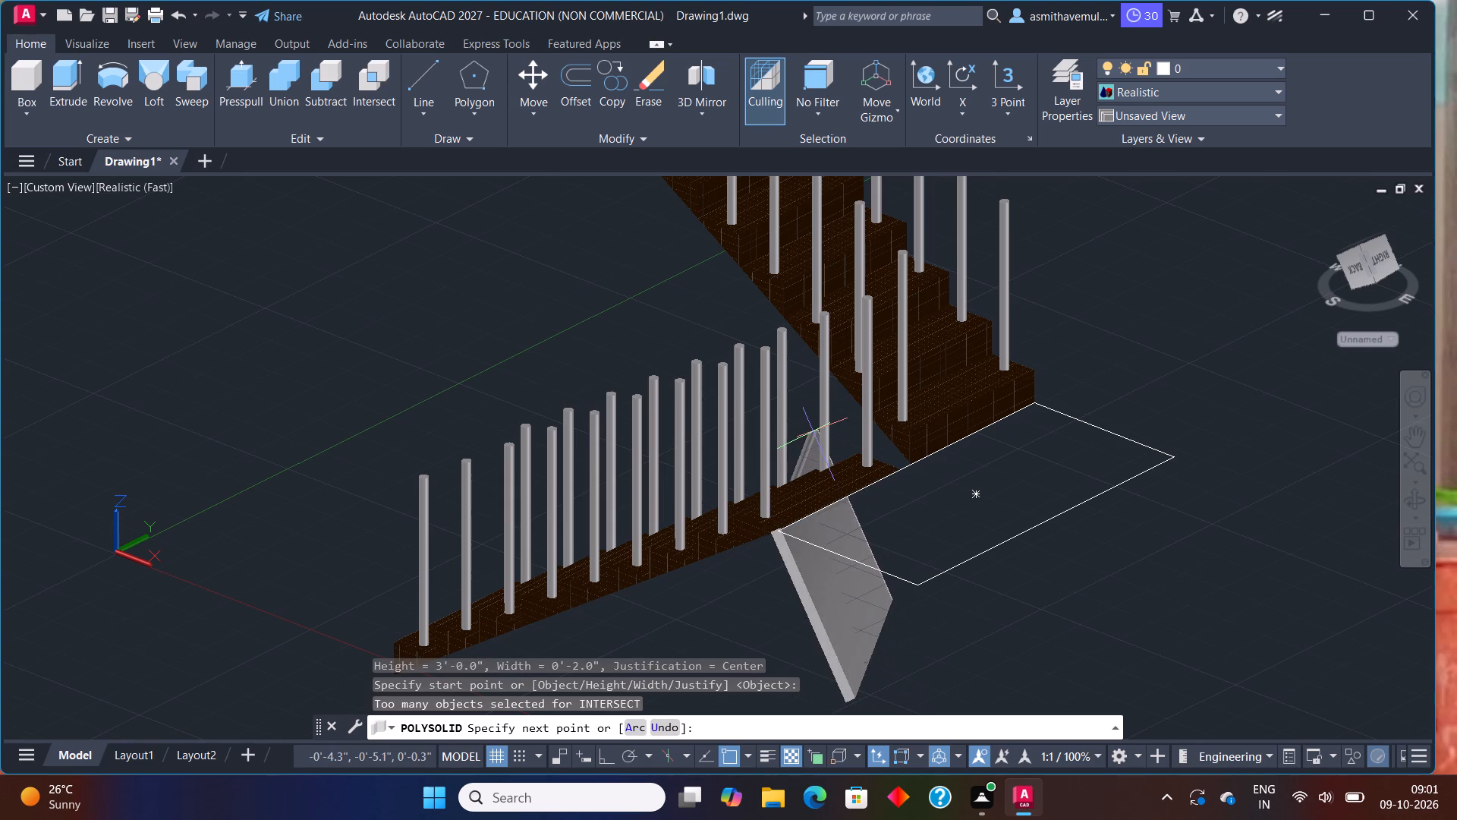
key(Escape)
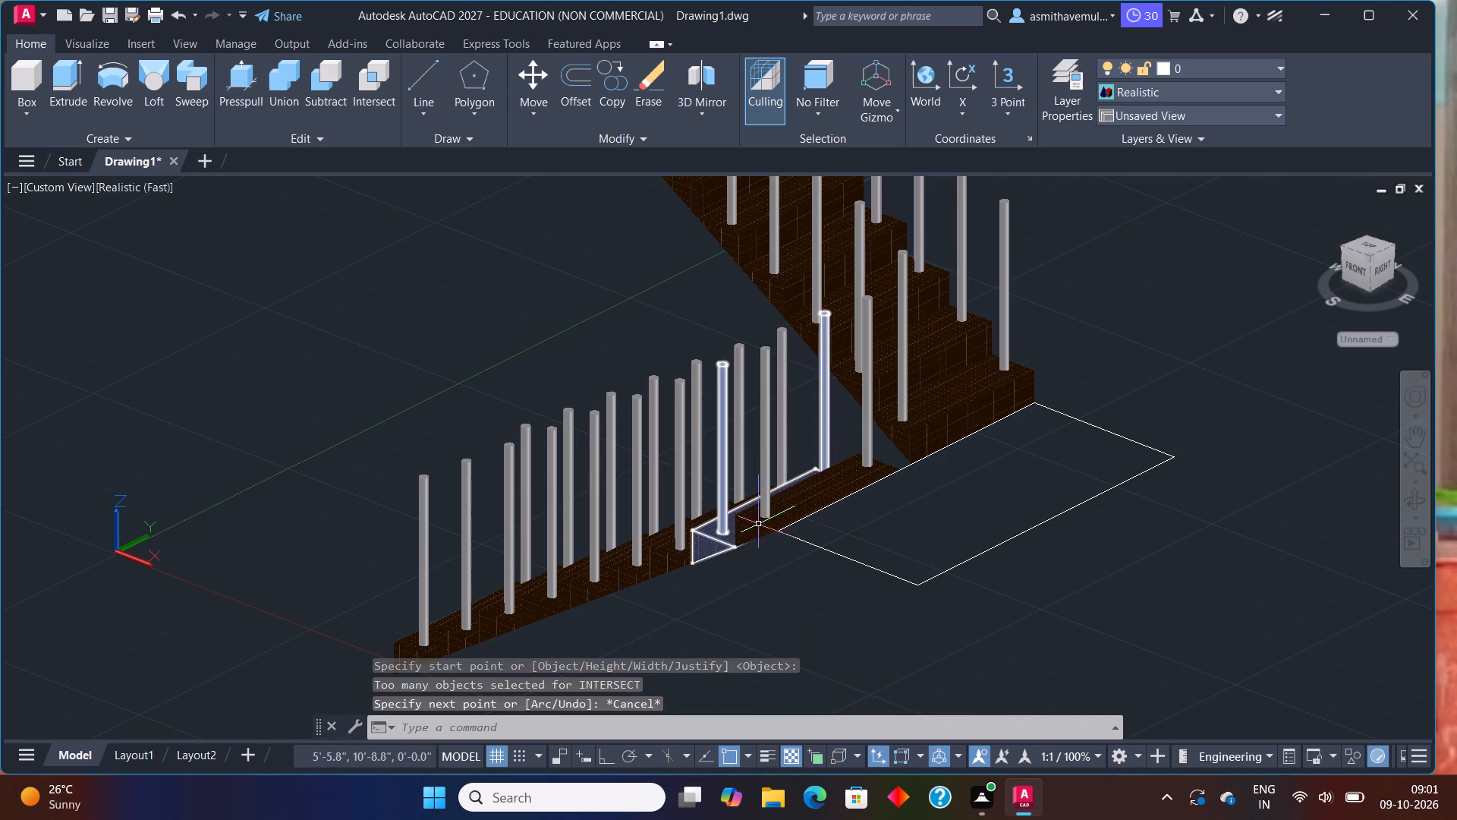
Draw a 2" wide, 3' high polysolid parapet along the landing's three open edges, from the first flight's outer corner to the second flight's outer corner.
shift+middle_drag(757, 544, 833, 585)
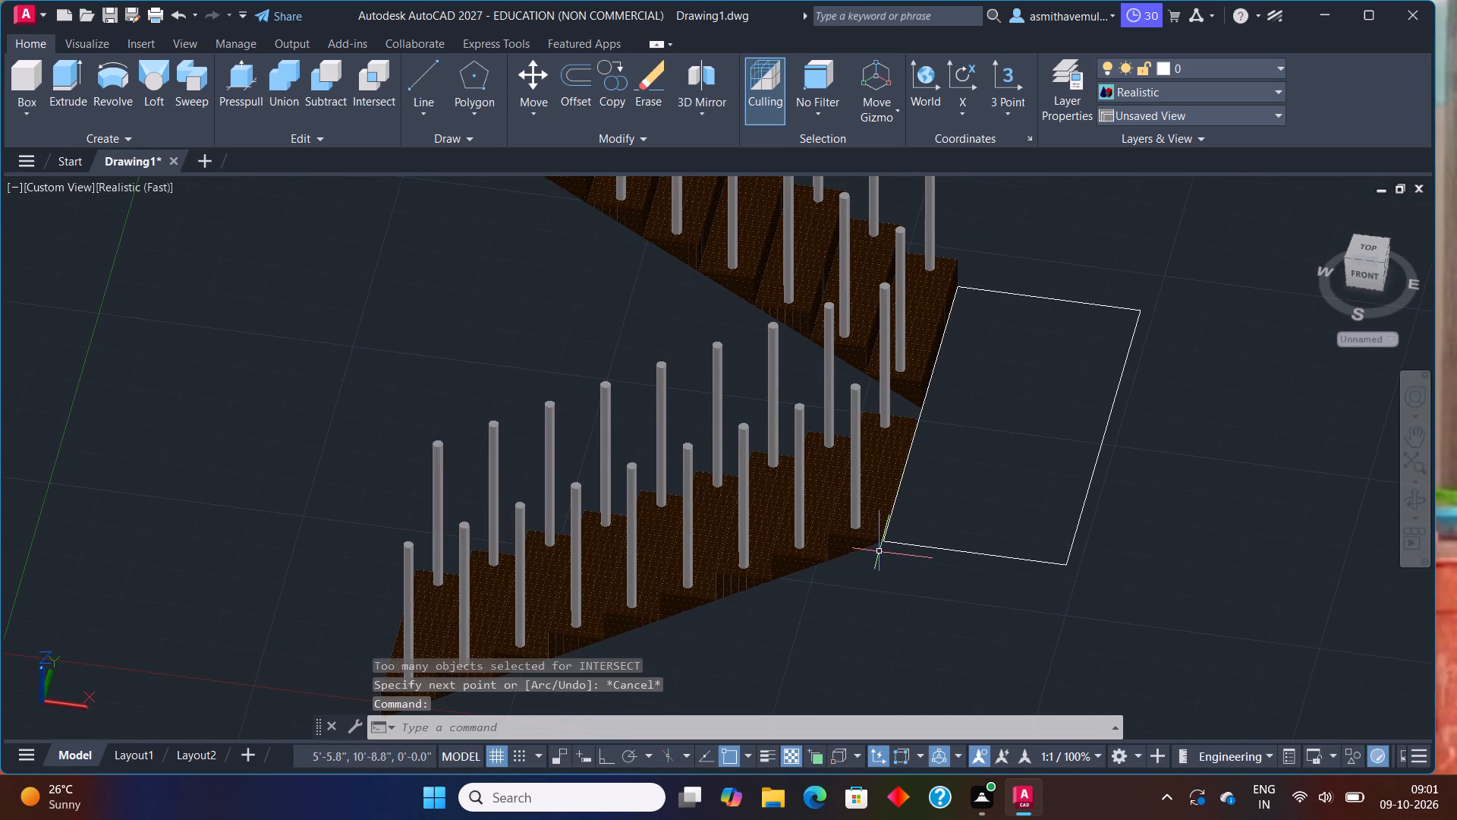
text(POLYS)
text(OLI)
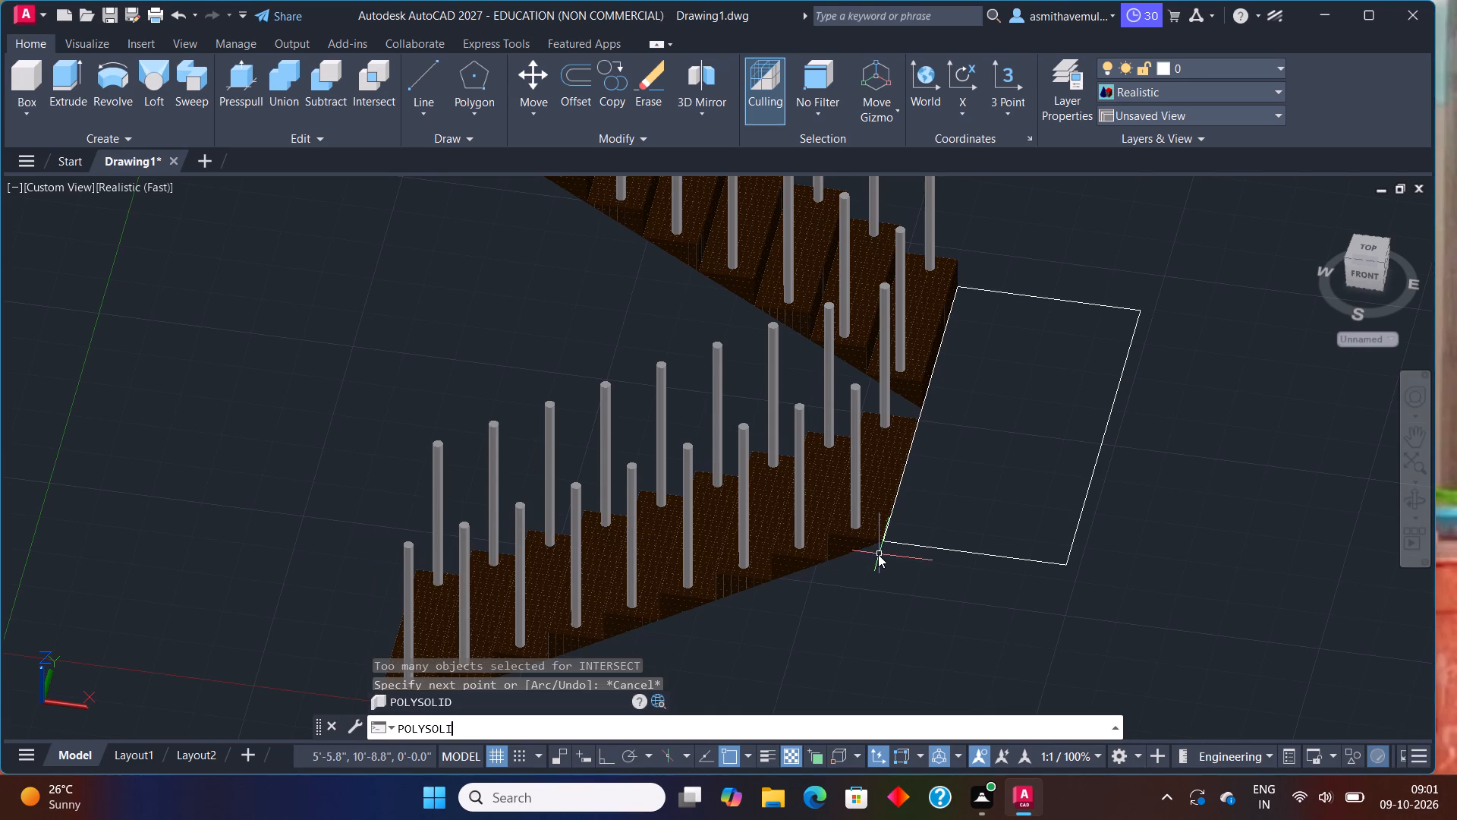
key(d)
key(Return)
scroll(921, 507, up, 1)
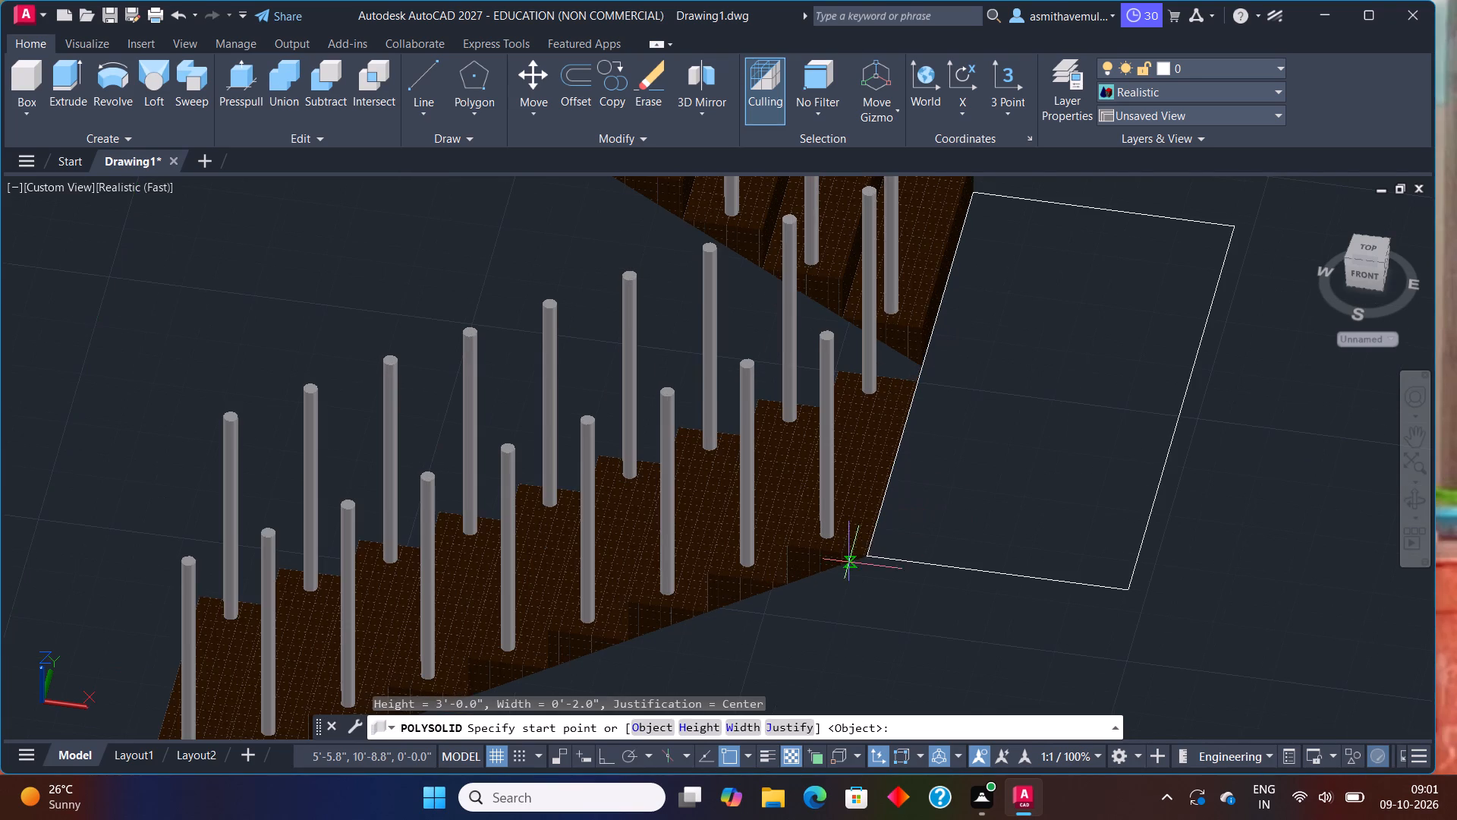
click(869, 553)
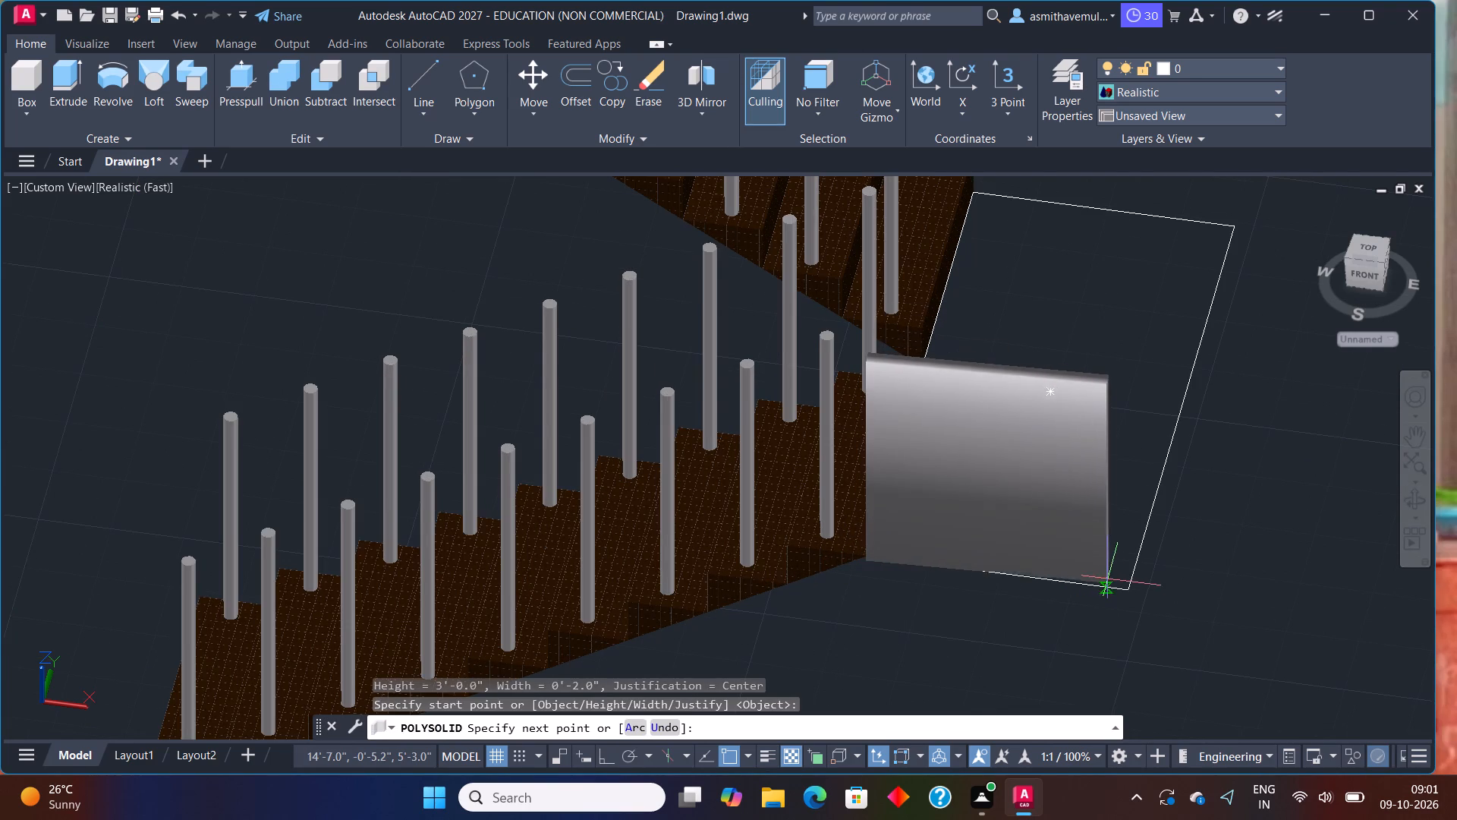
click(1128, 587)
middle_drag(1202, 446, 1198, 451)
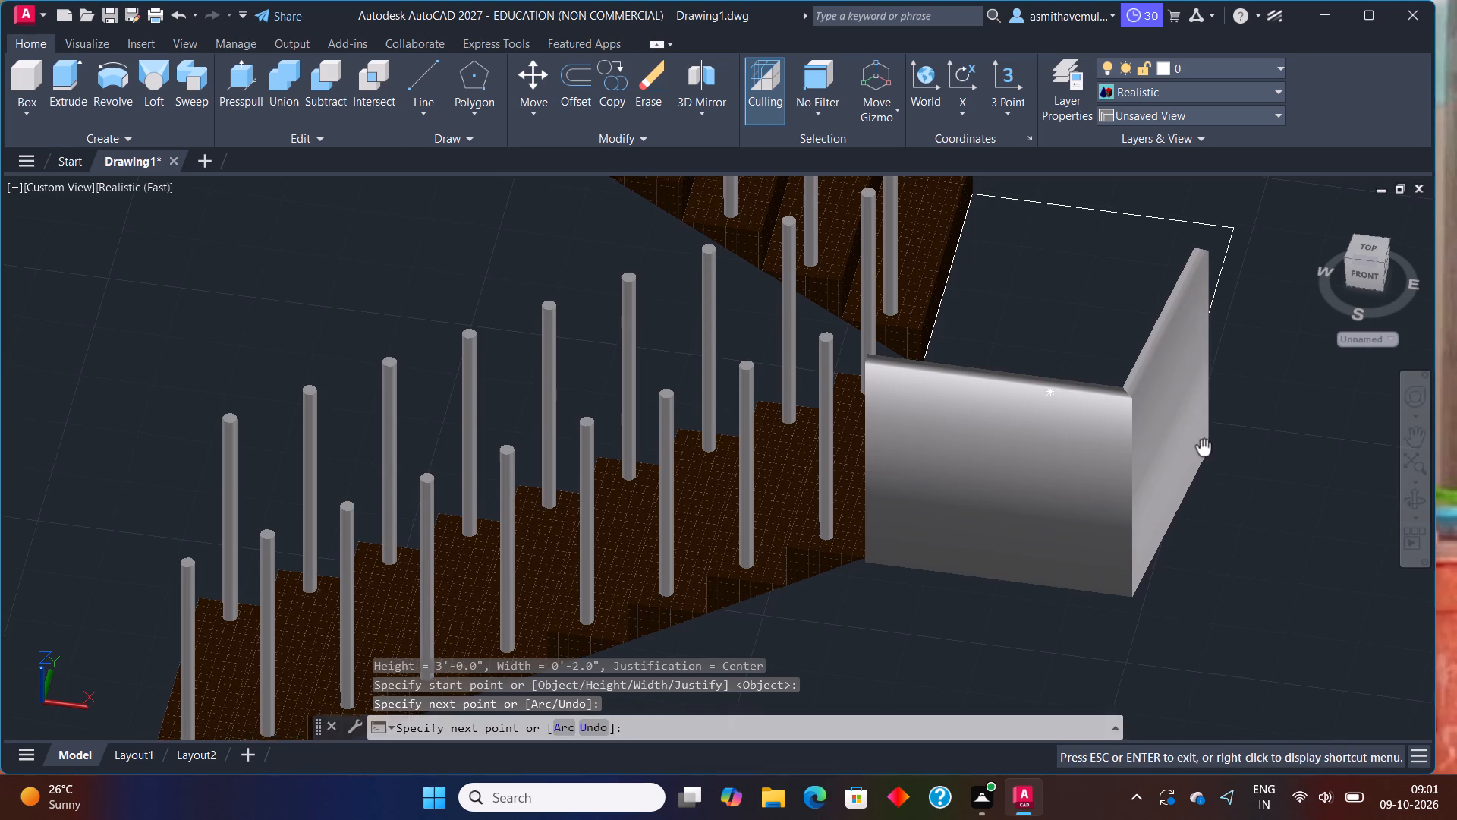
middle_drag(1198, 451, 929, 500)
shift+middle_drag(929, 494, 869, 528)
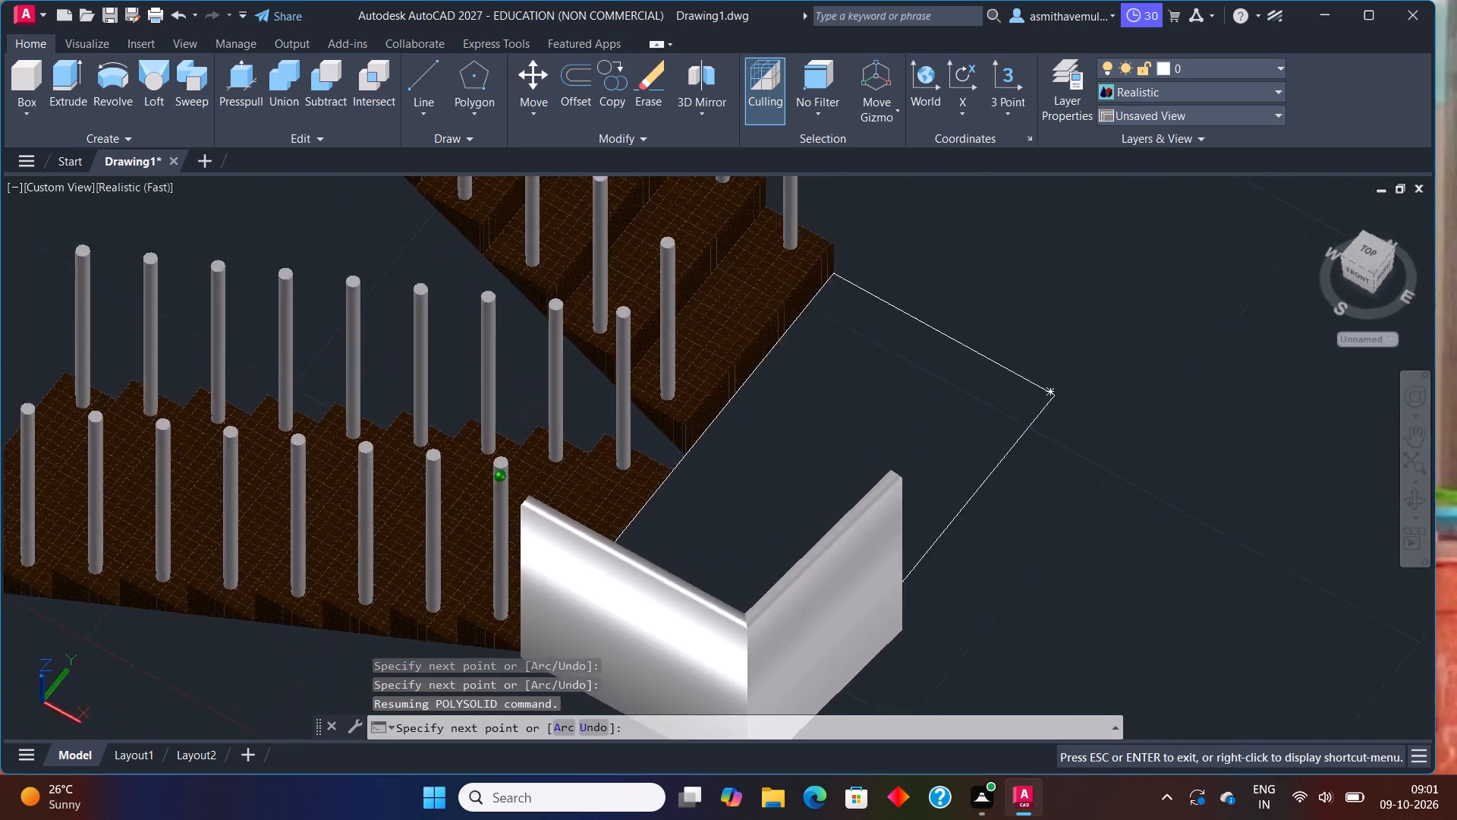
shift+middle_drag(869, 528, 807, 543)
shift+scroll(1061, 622, up, 2)
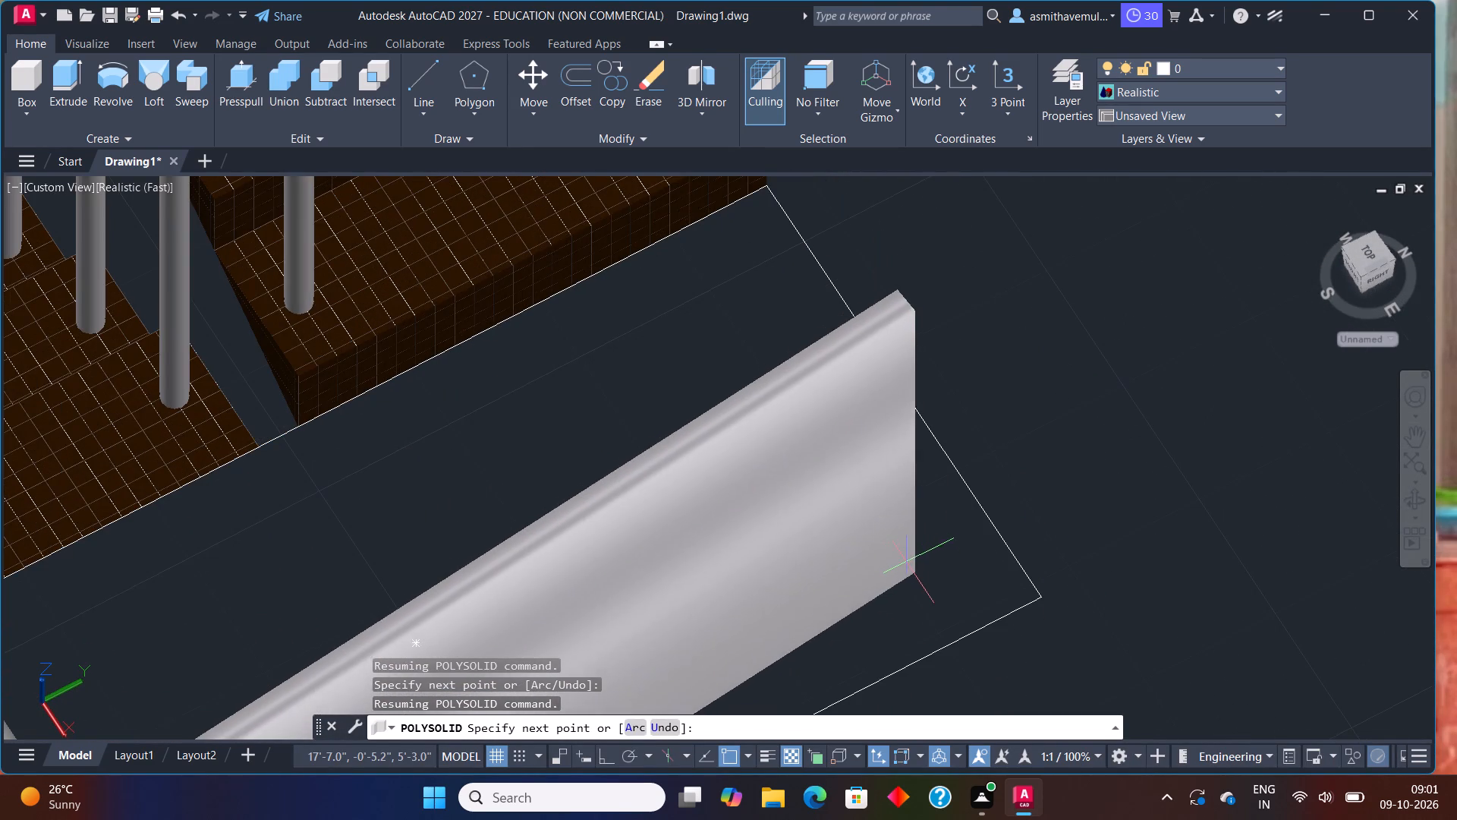
shift+scroll(951, 574, up, 2)
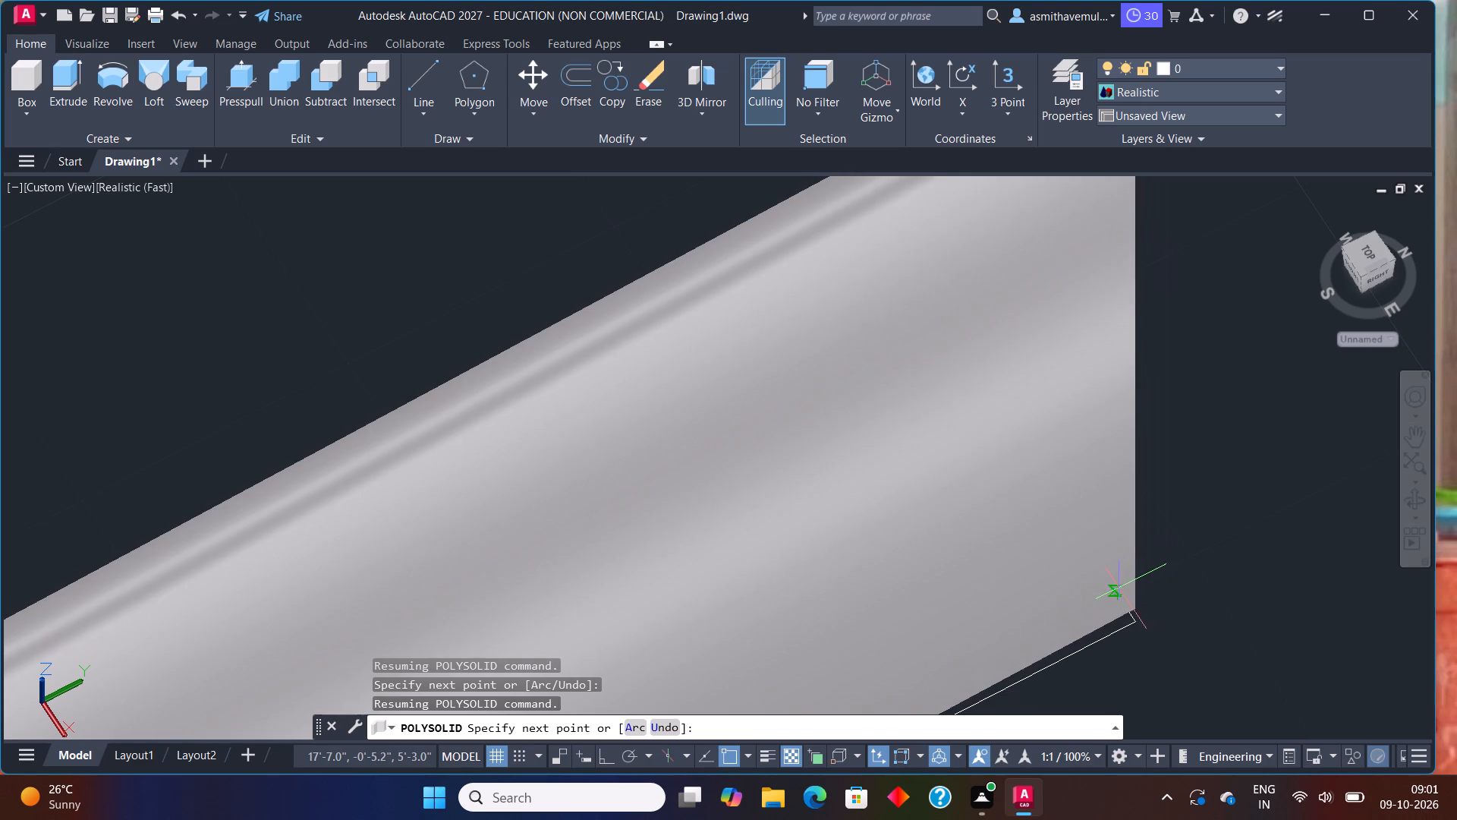
shift+click(1121, 601)
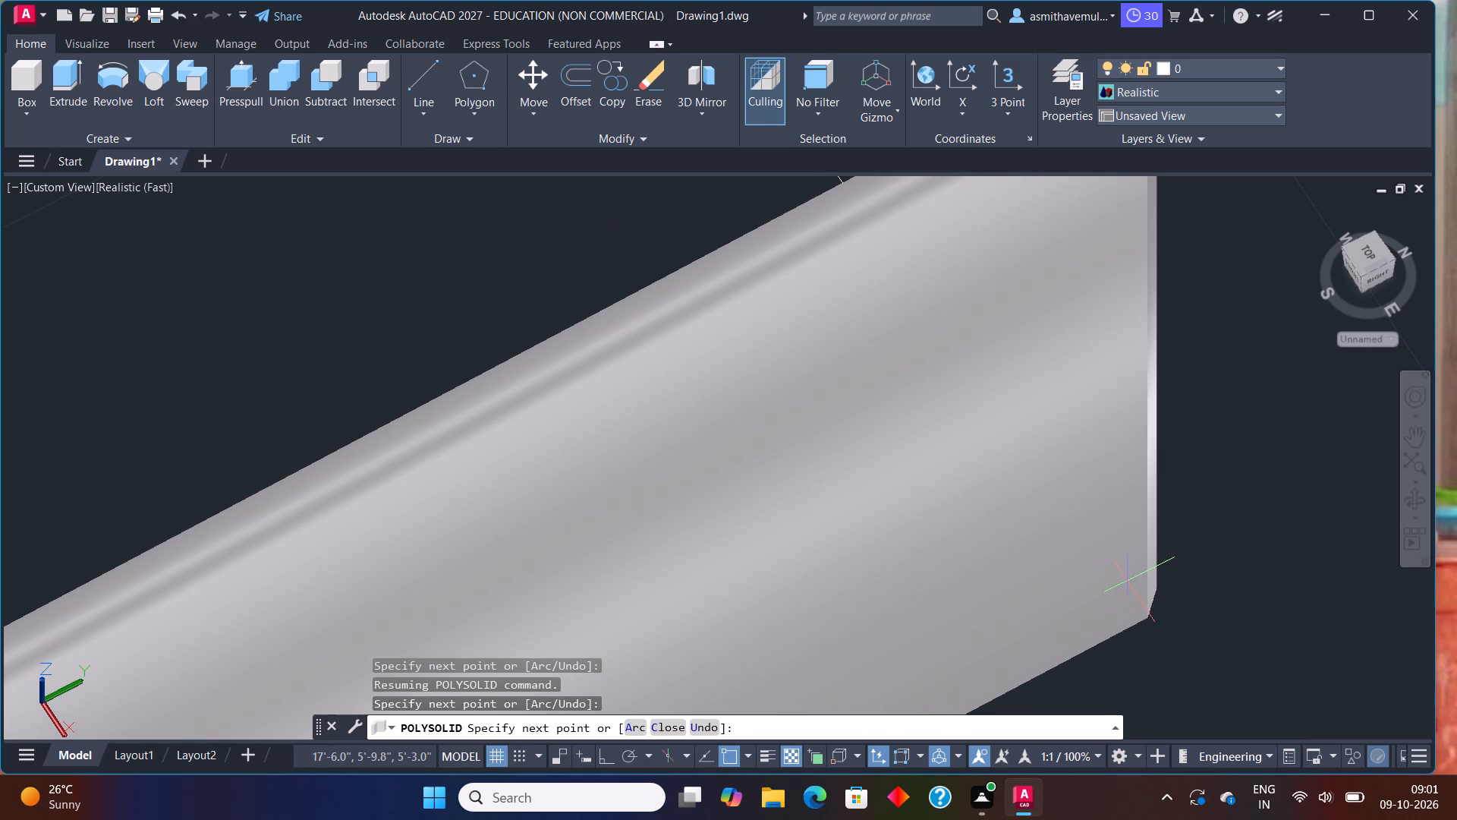
shift+middle_drag(1128, 576, 796, 598)
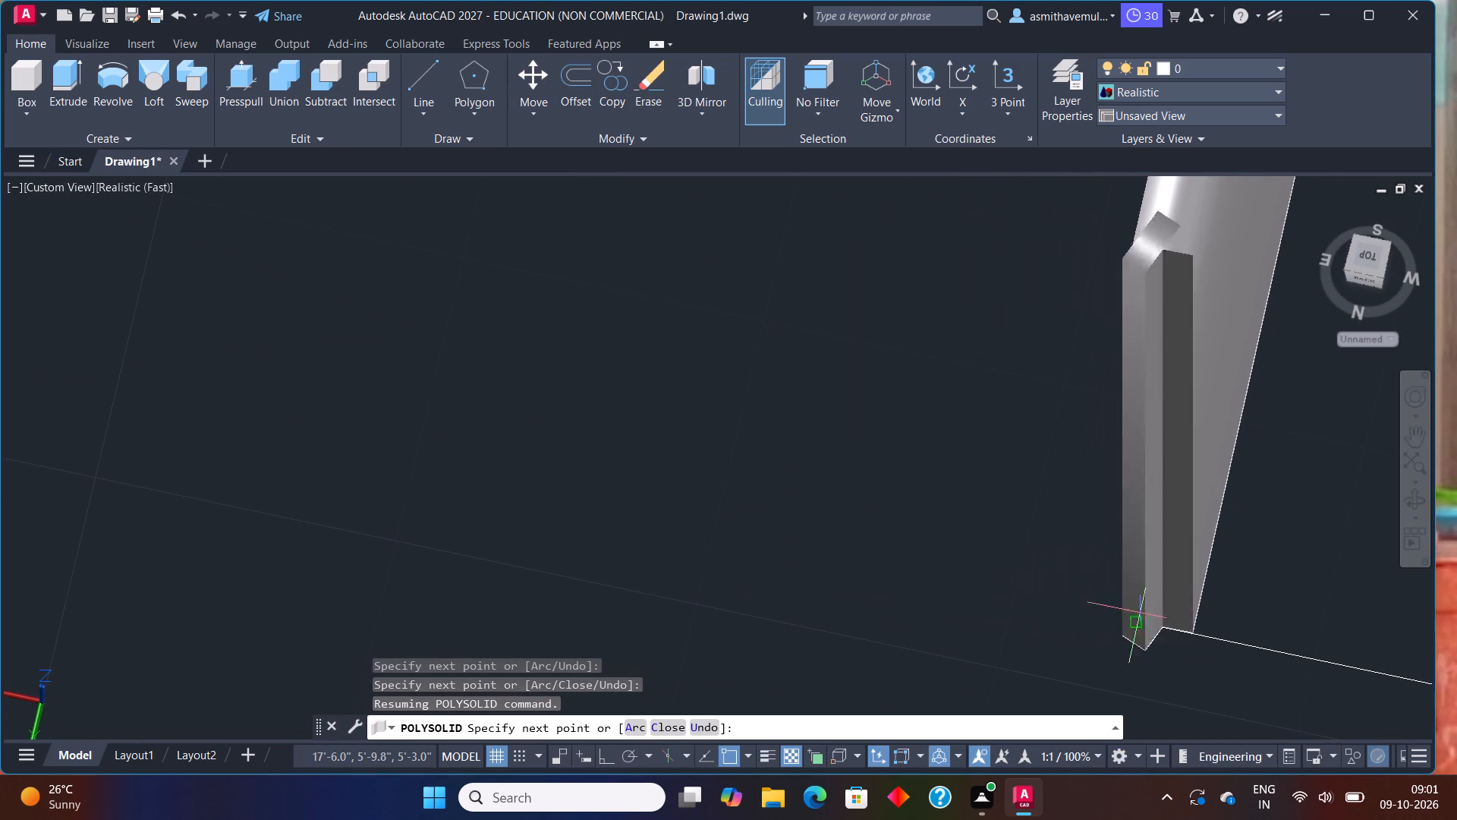
middle_drag(1313, 629, 608, 603)
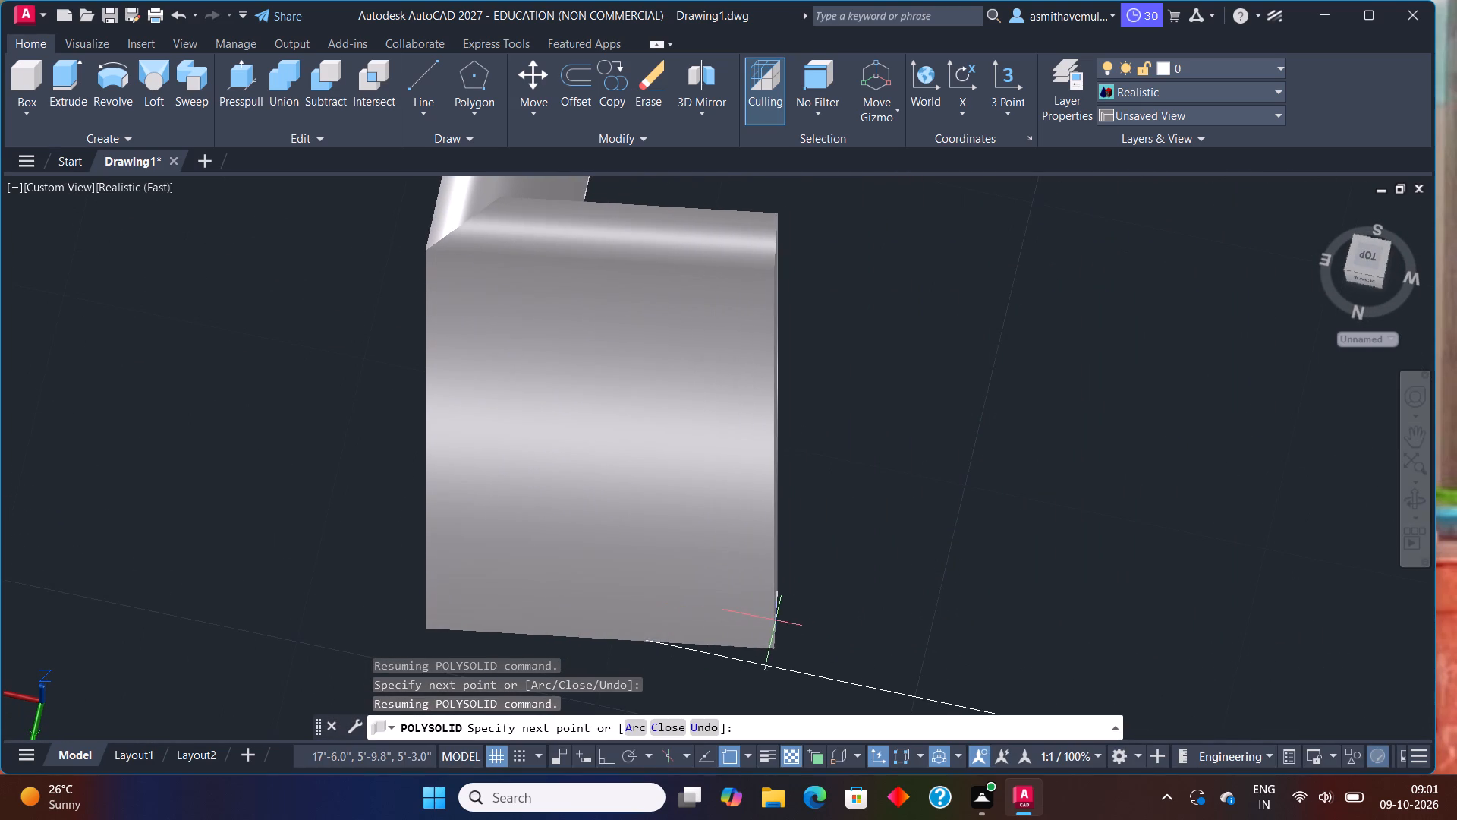
scroll(810, 620, down, 3)
scroll(971, 651, up, 2)
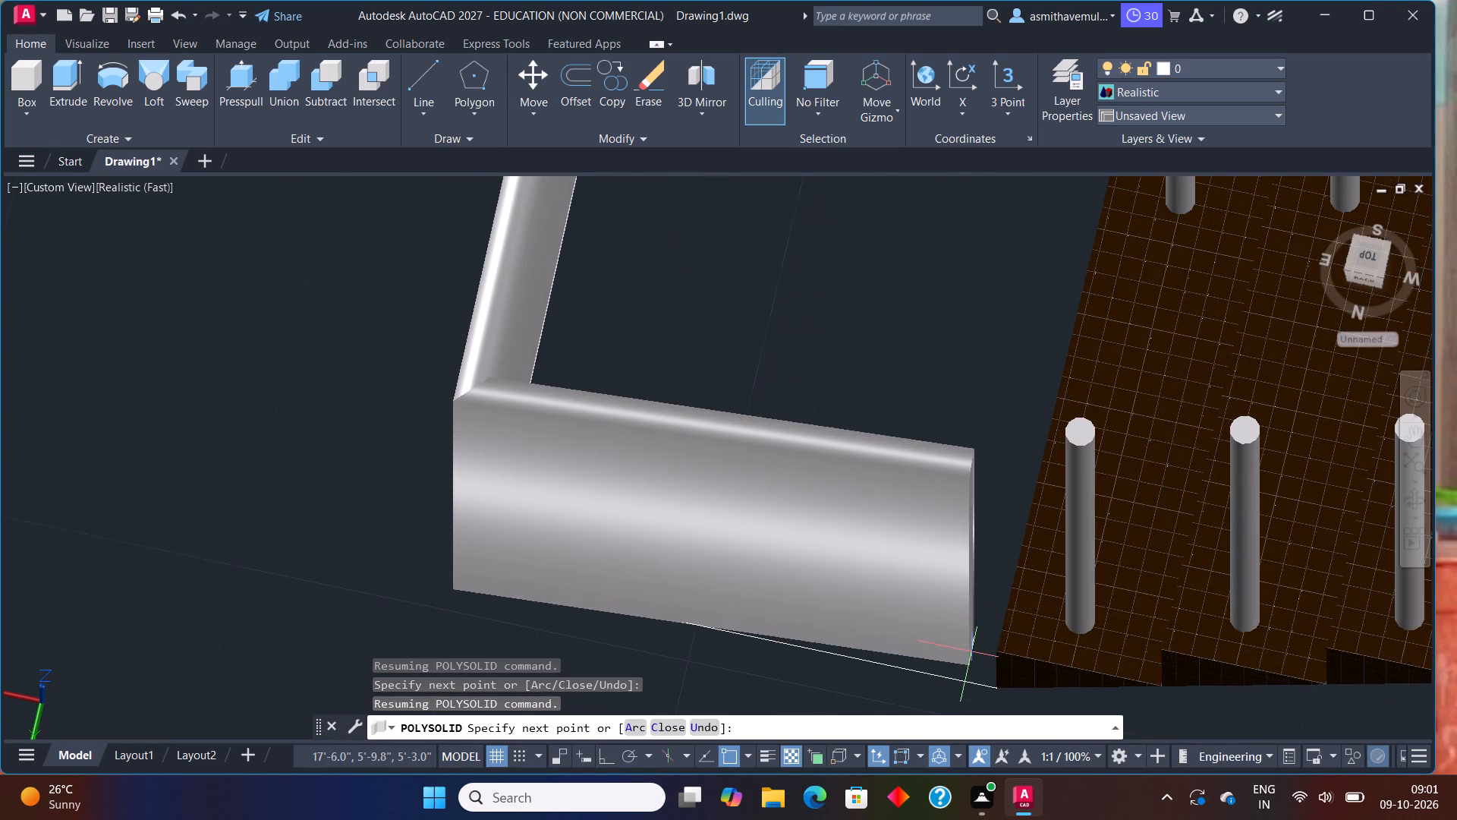
click(1001, 681)
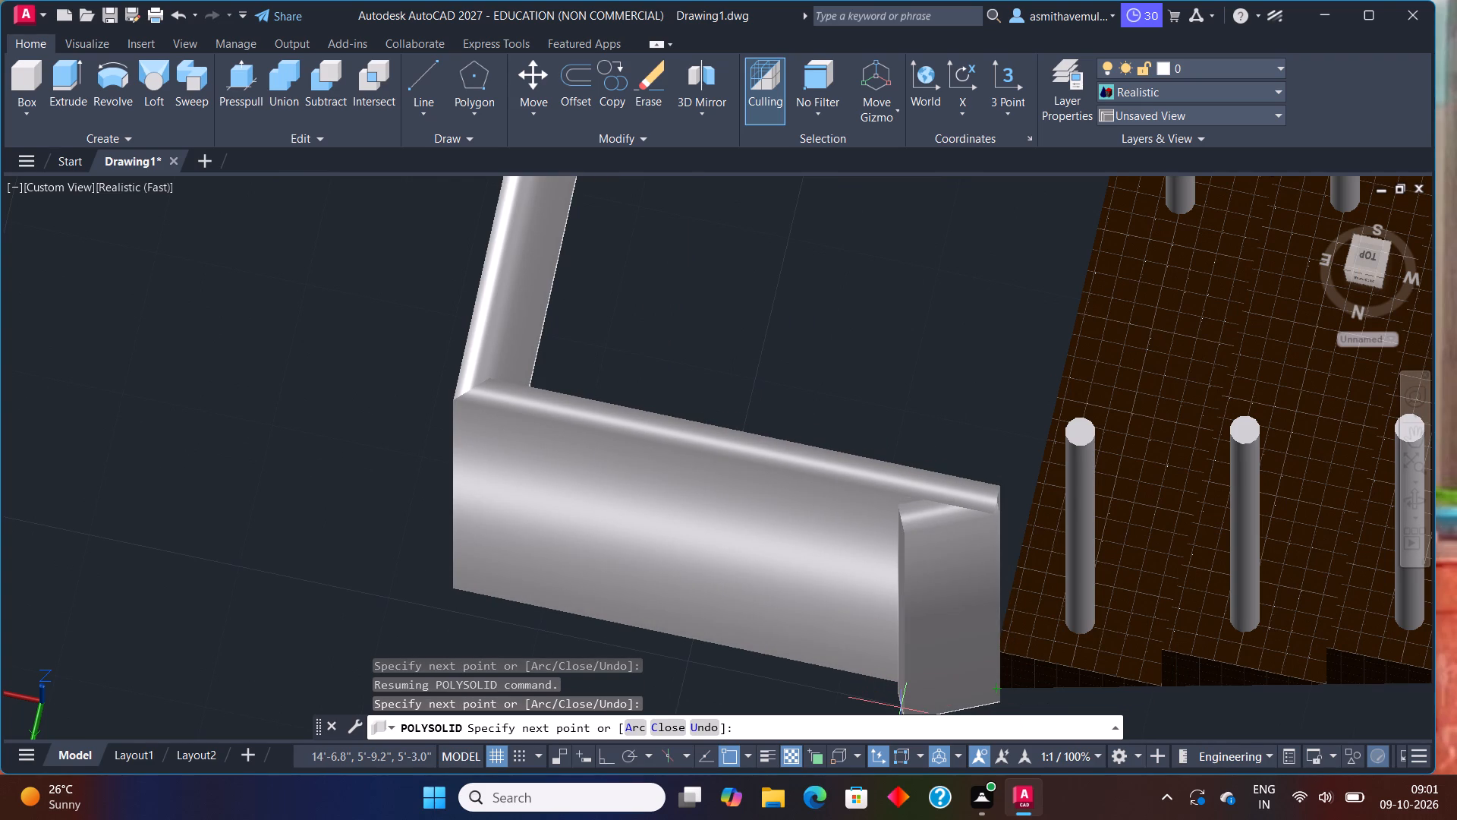
key(Return)
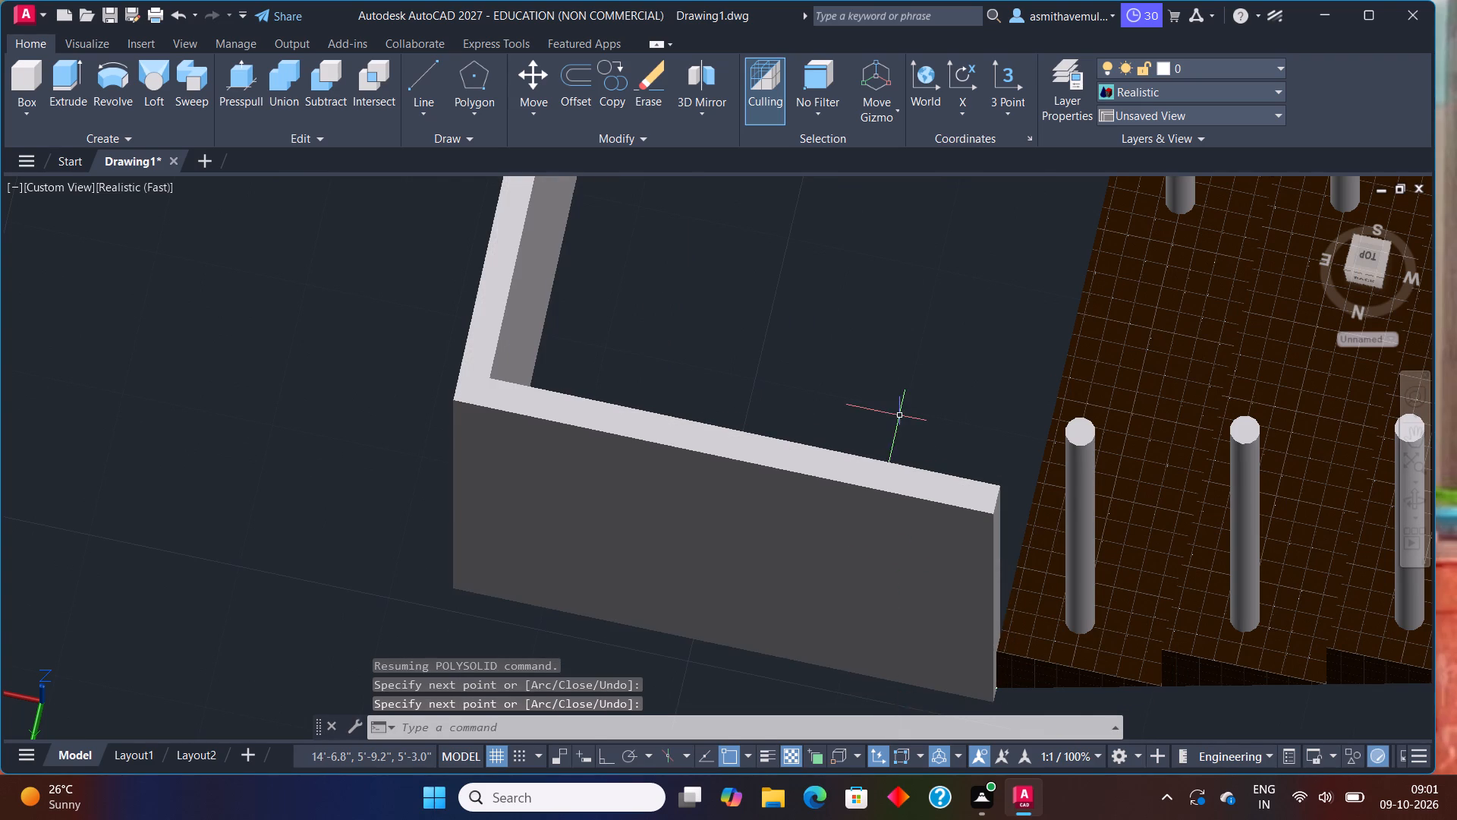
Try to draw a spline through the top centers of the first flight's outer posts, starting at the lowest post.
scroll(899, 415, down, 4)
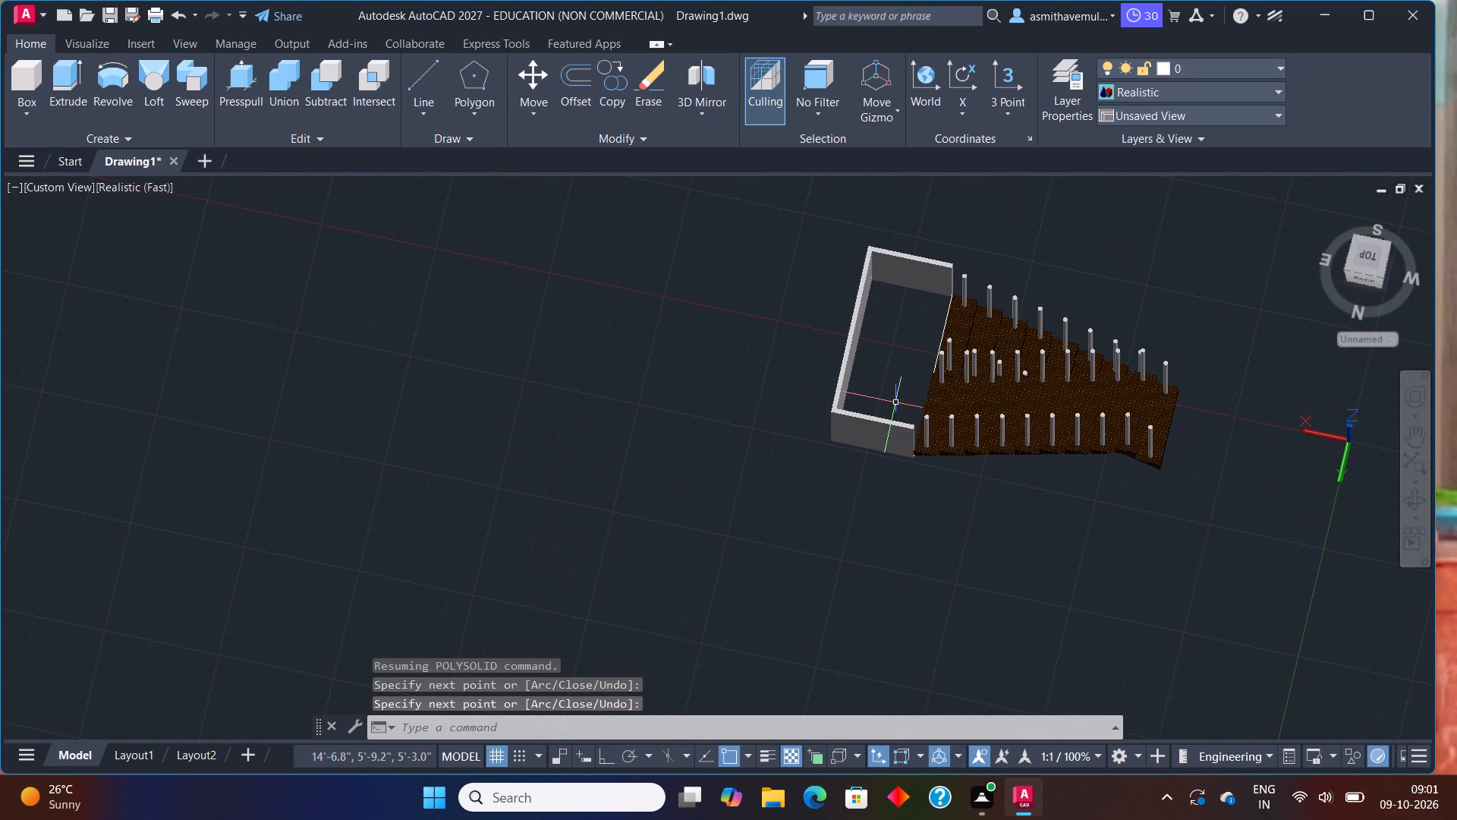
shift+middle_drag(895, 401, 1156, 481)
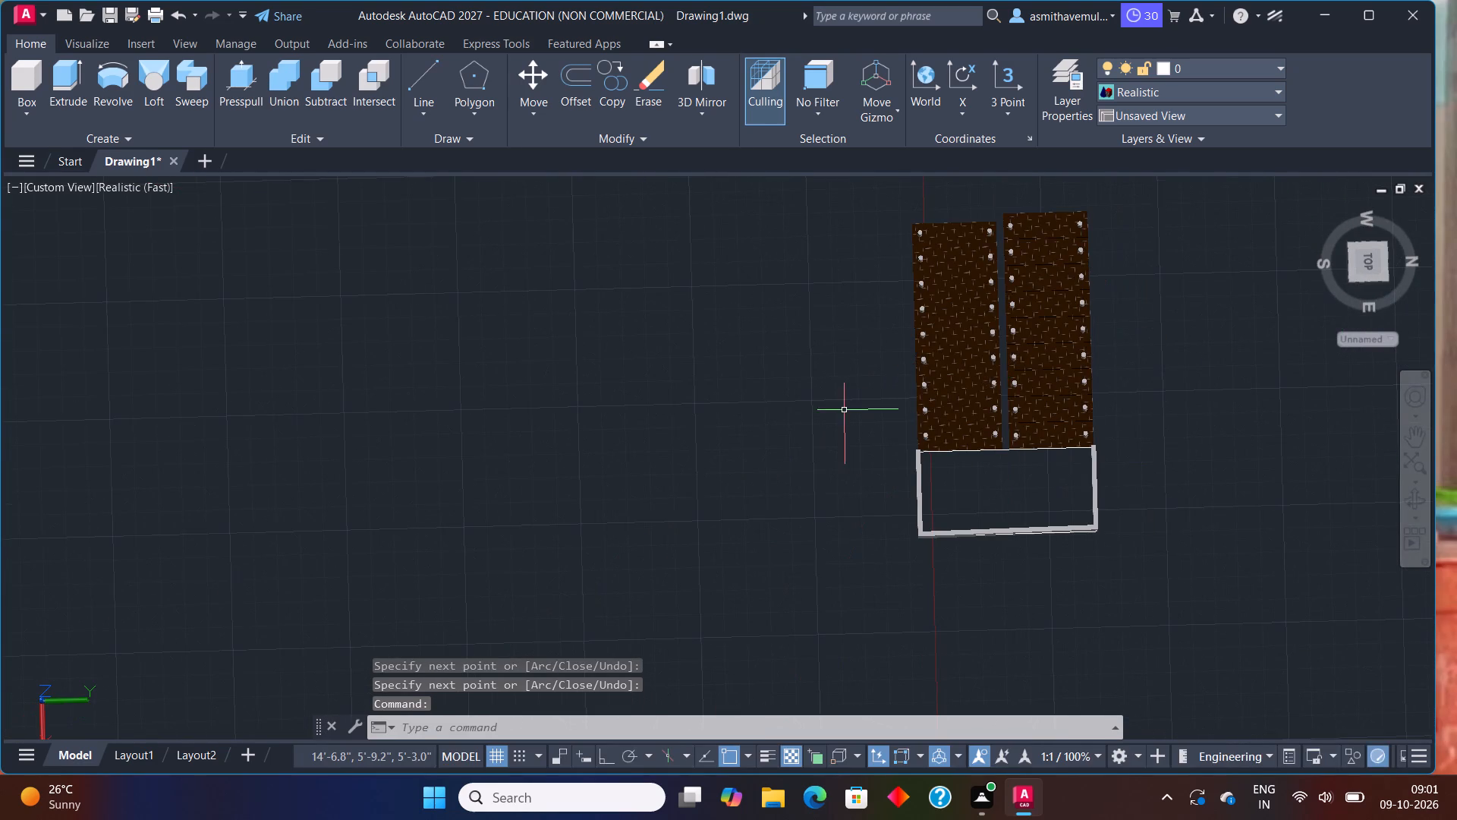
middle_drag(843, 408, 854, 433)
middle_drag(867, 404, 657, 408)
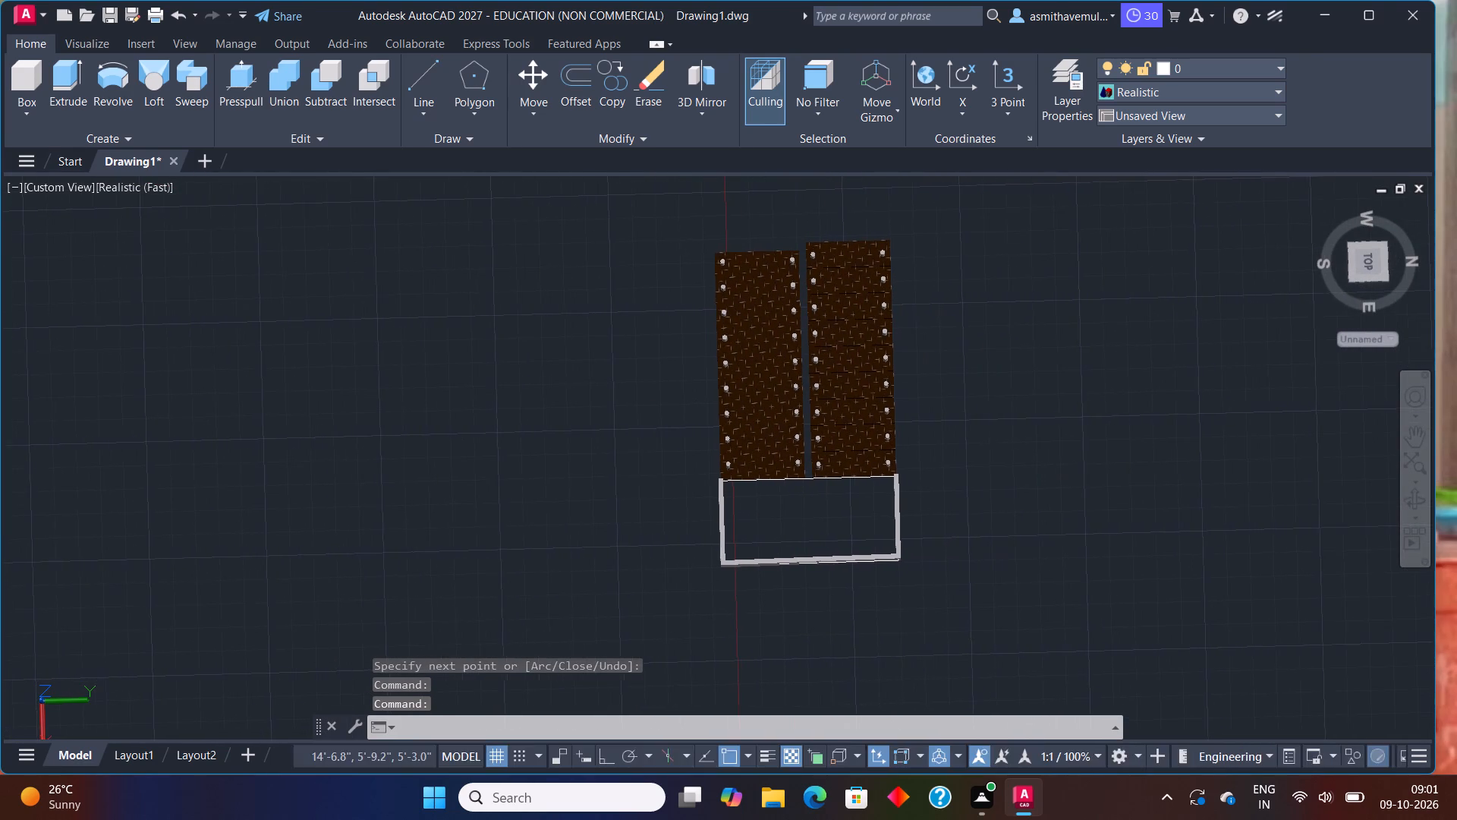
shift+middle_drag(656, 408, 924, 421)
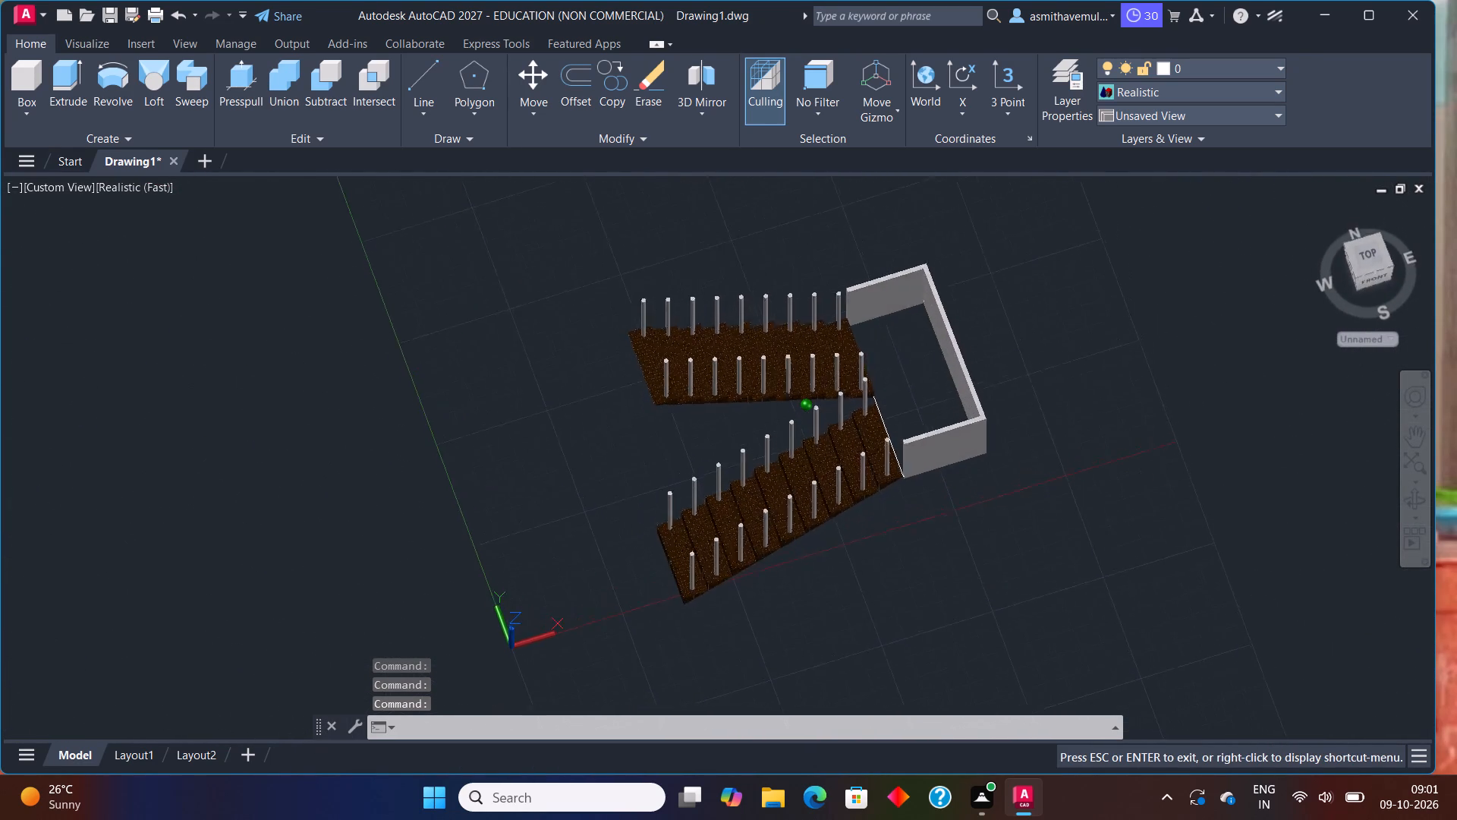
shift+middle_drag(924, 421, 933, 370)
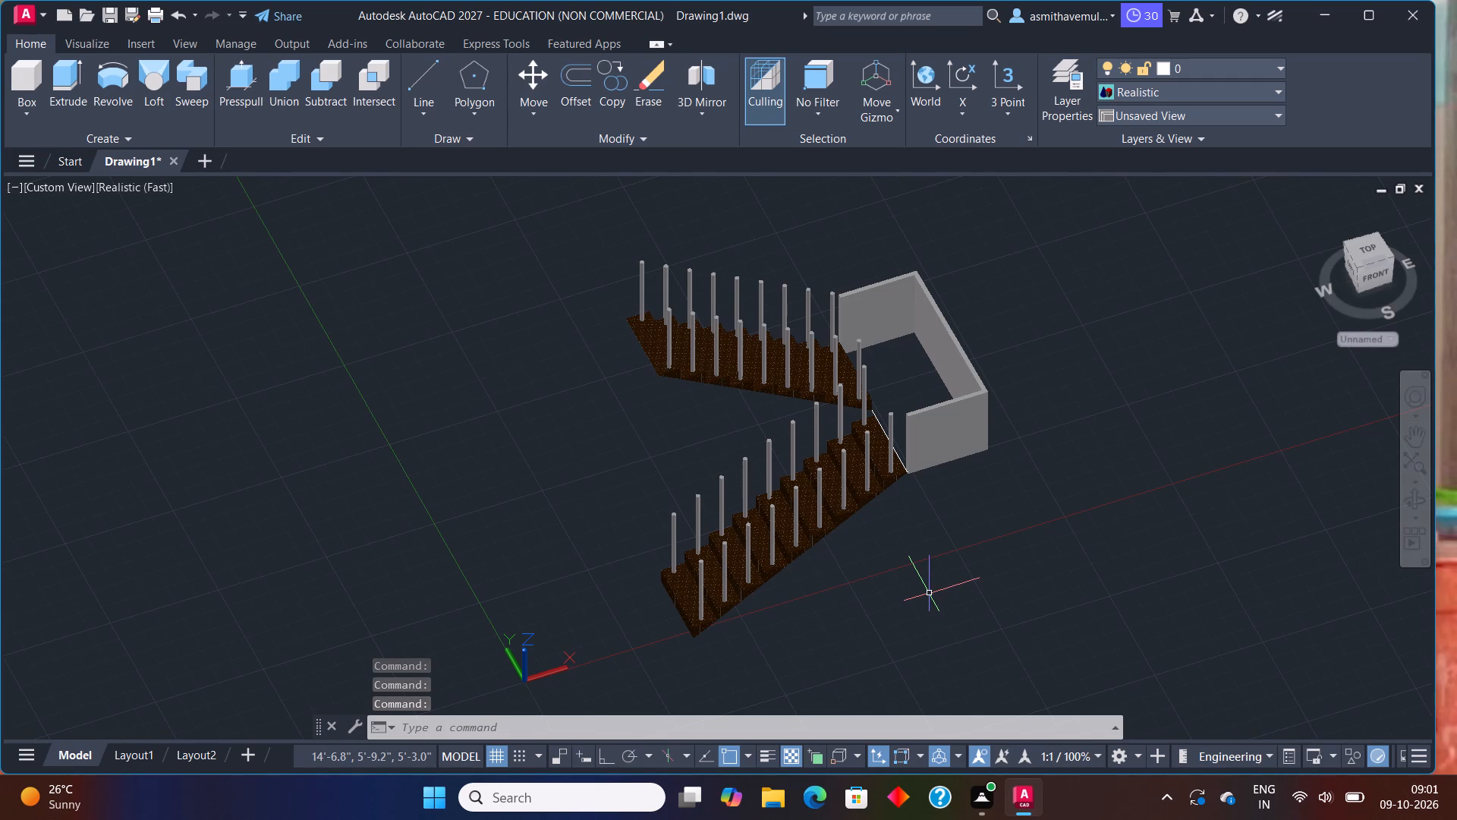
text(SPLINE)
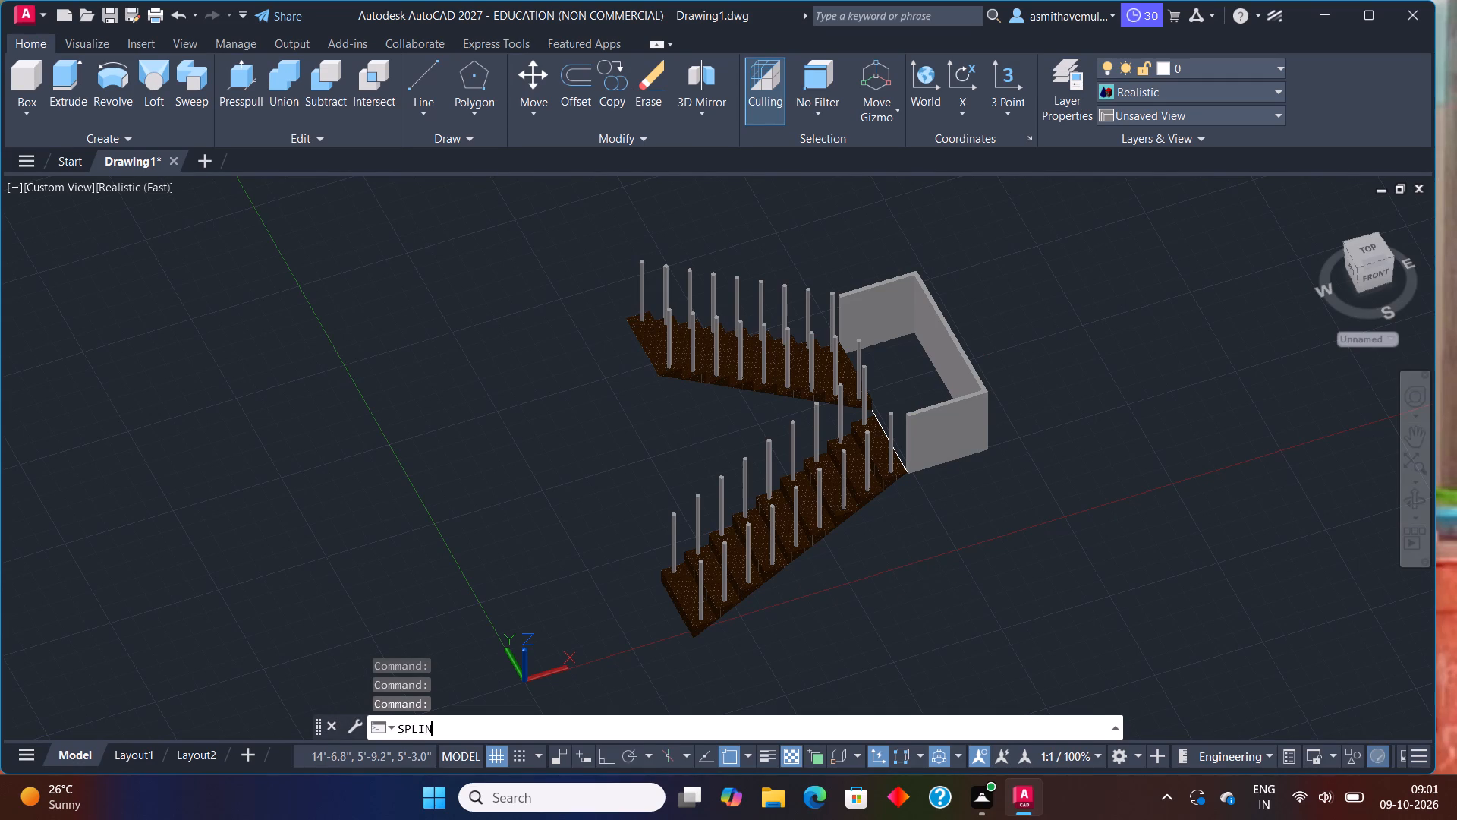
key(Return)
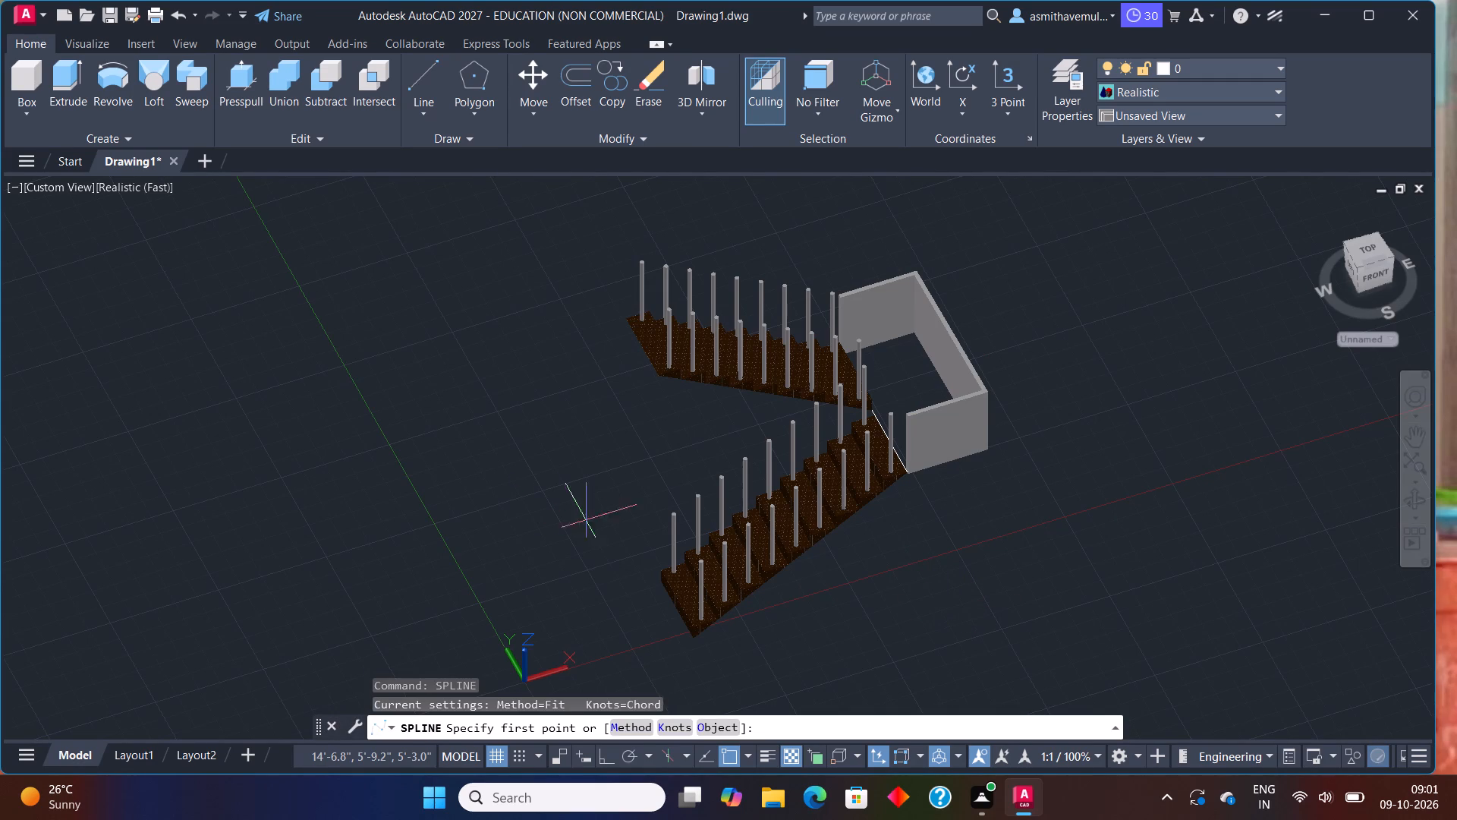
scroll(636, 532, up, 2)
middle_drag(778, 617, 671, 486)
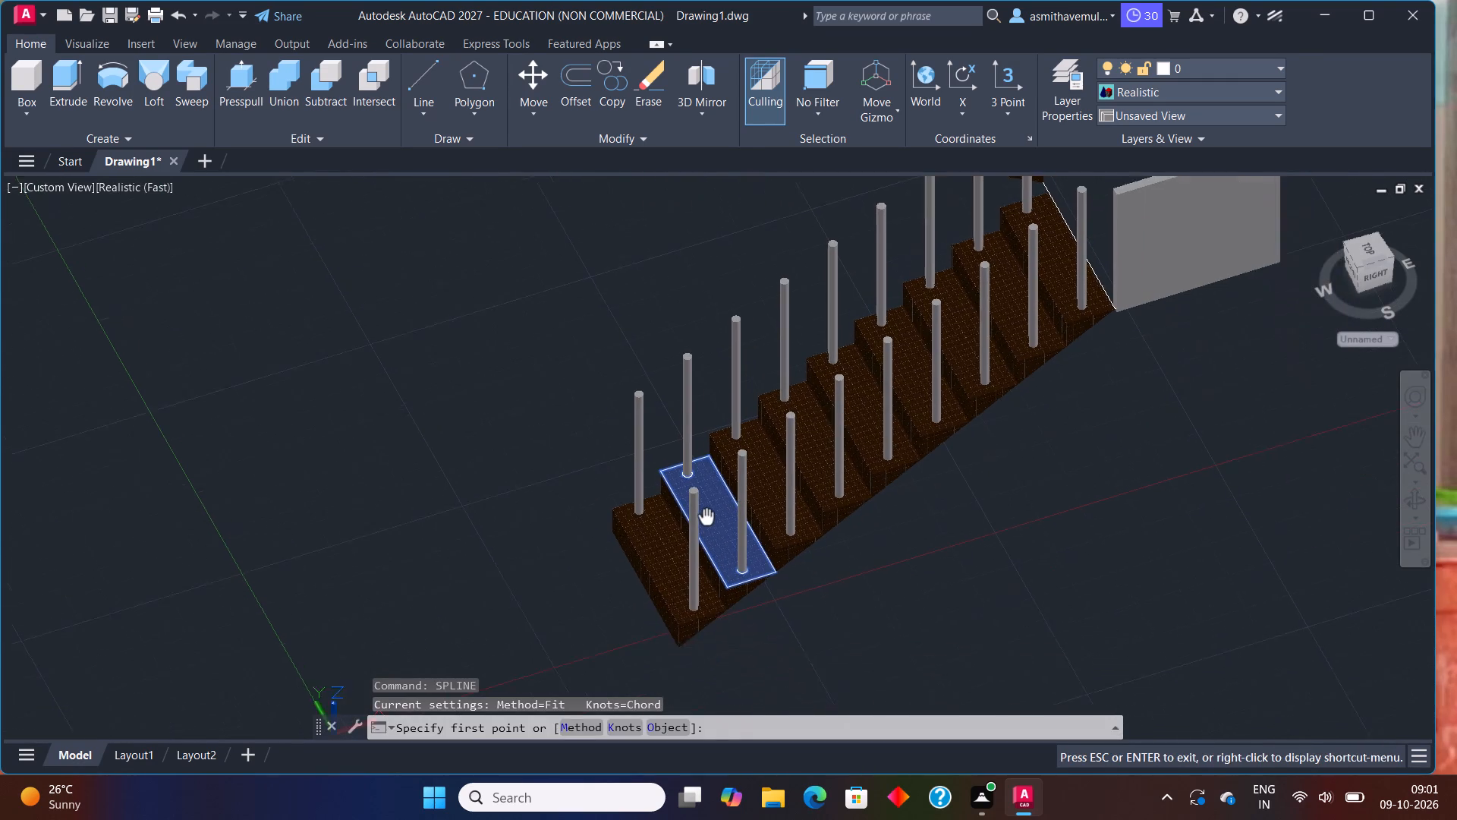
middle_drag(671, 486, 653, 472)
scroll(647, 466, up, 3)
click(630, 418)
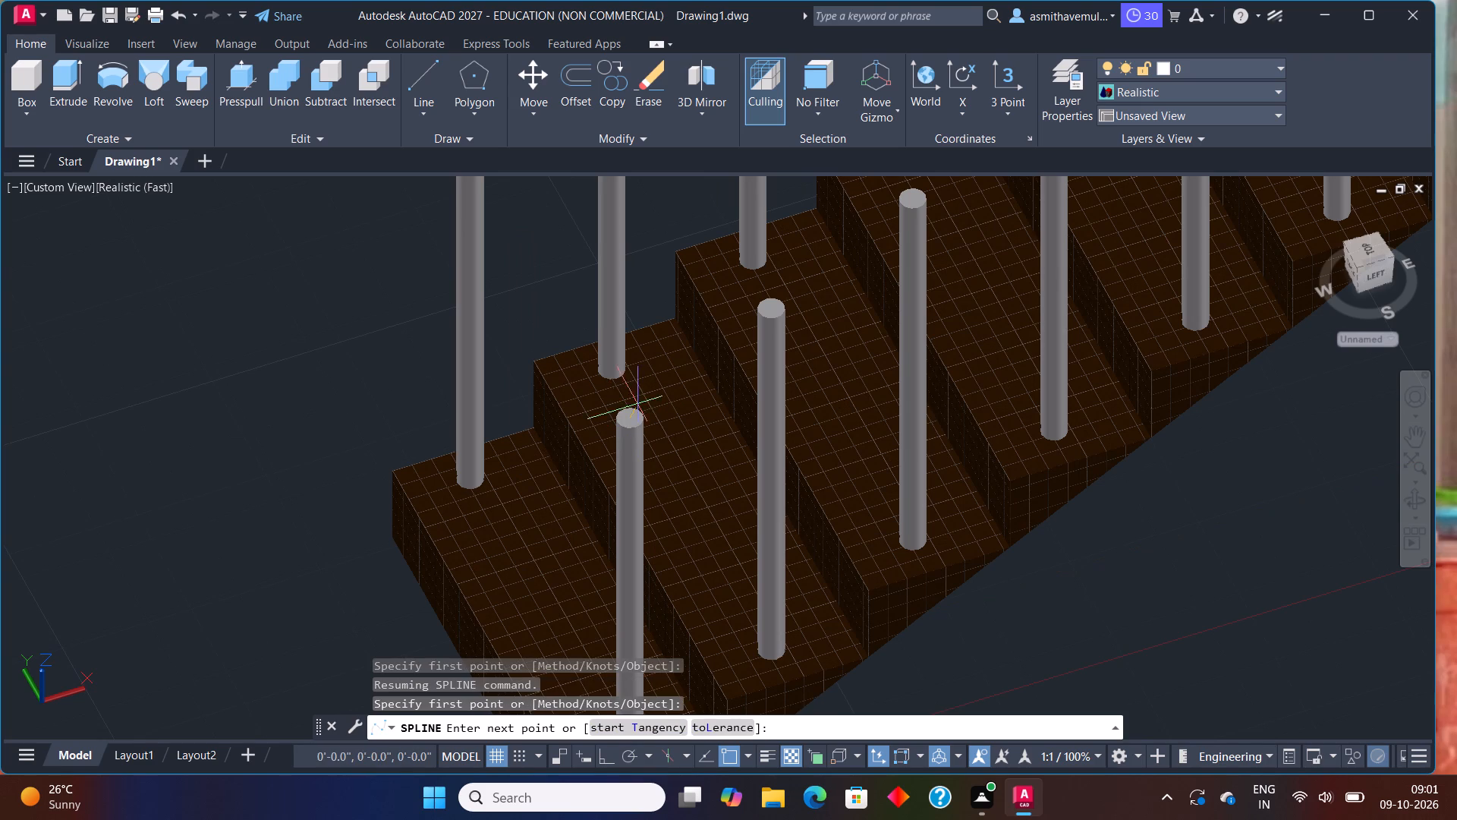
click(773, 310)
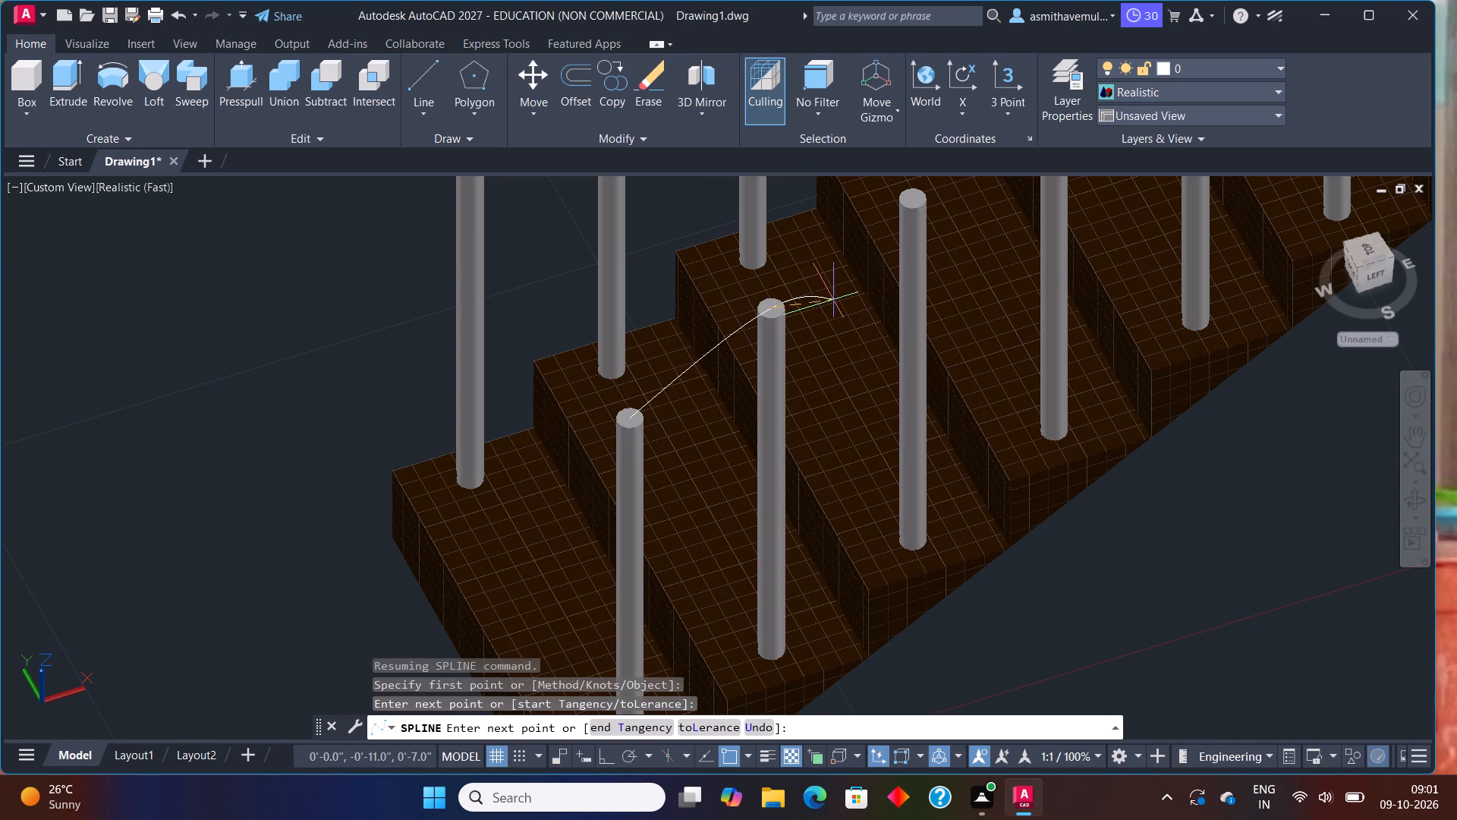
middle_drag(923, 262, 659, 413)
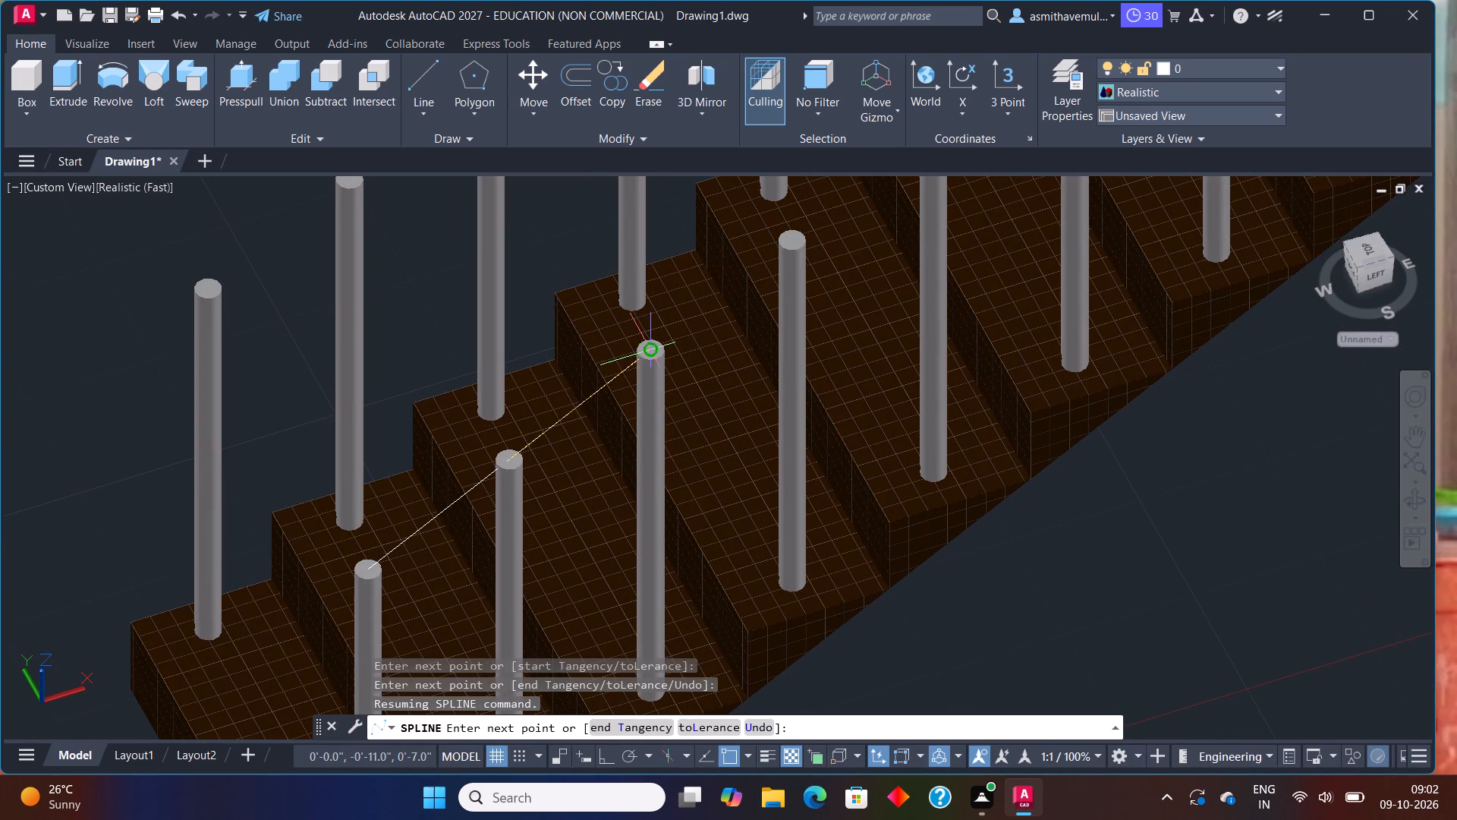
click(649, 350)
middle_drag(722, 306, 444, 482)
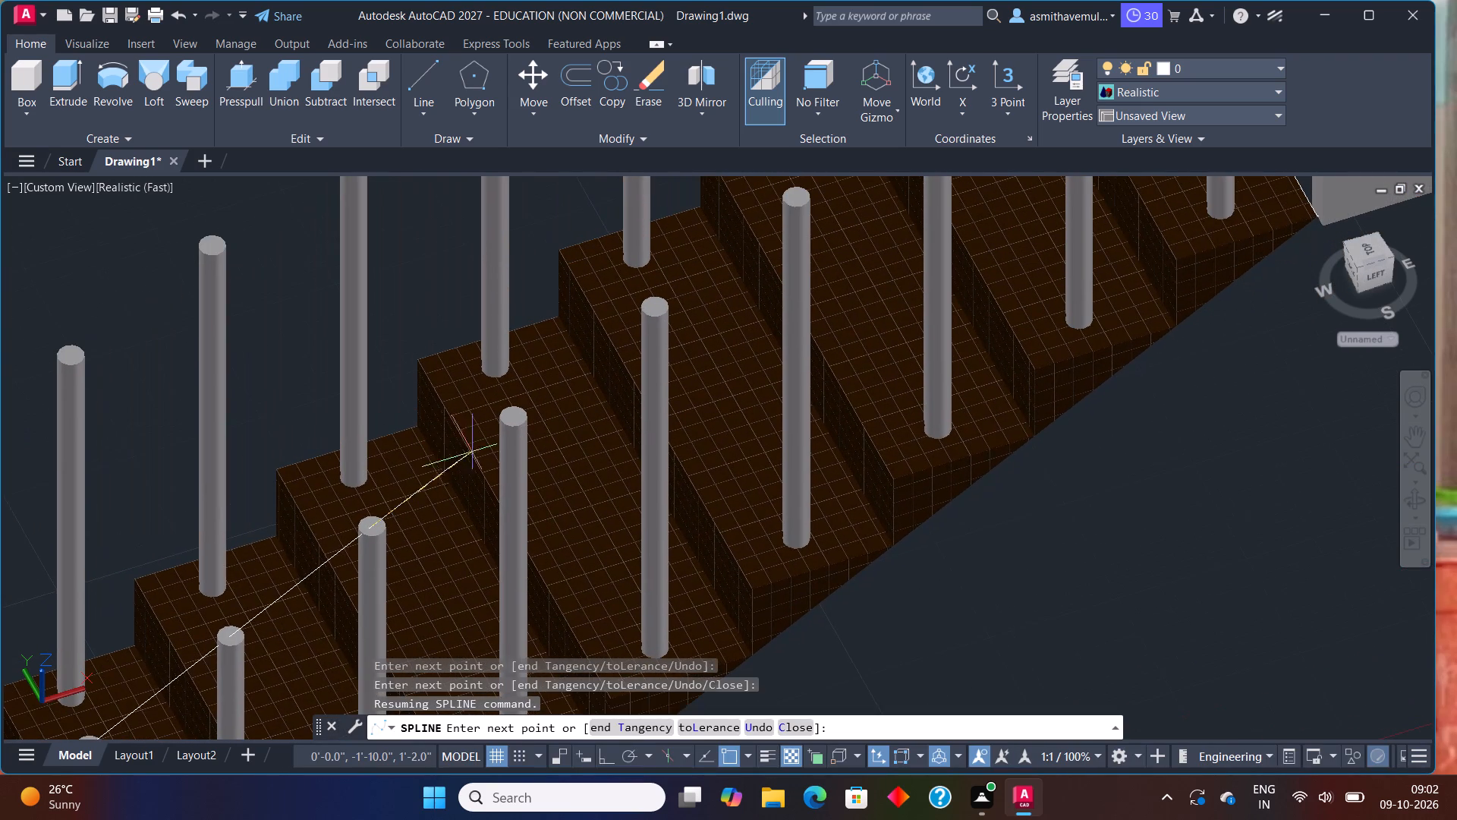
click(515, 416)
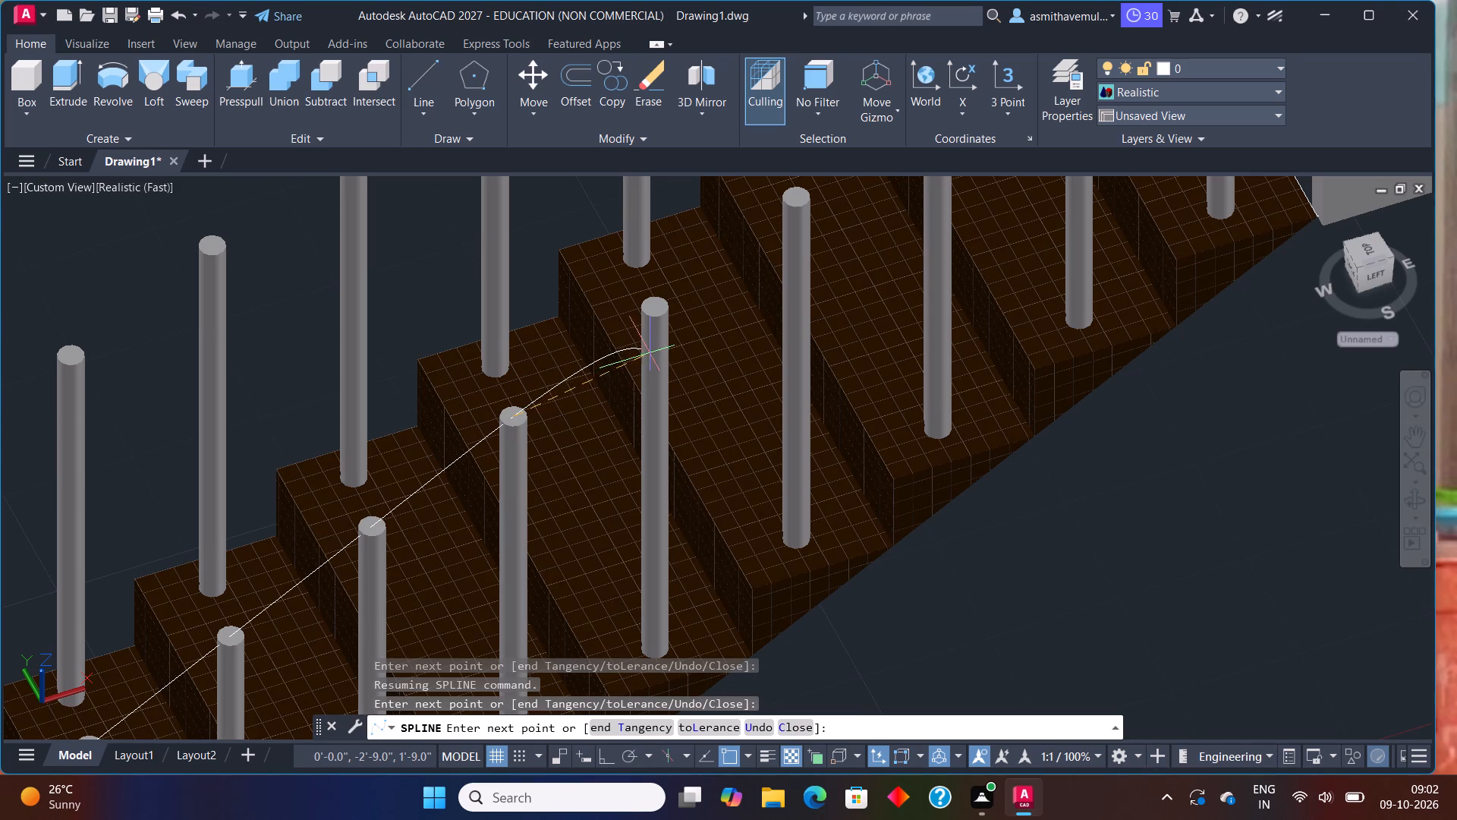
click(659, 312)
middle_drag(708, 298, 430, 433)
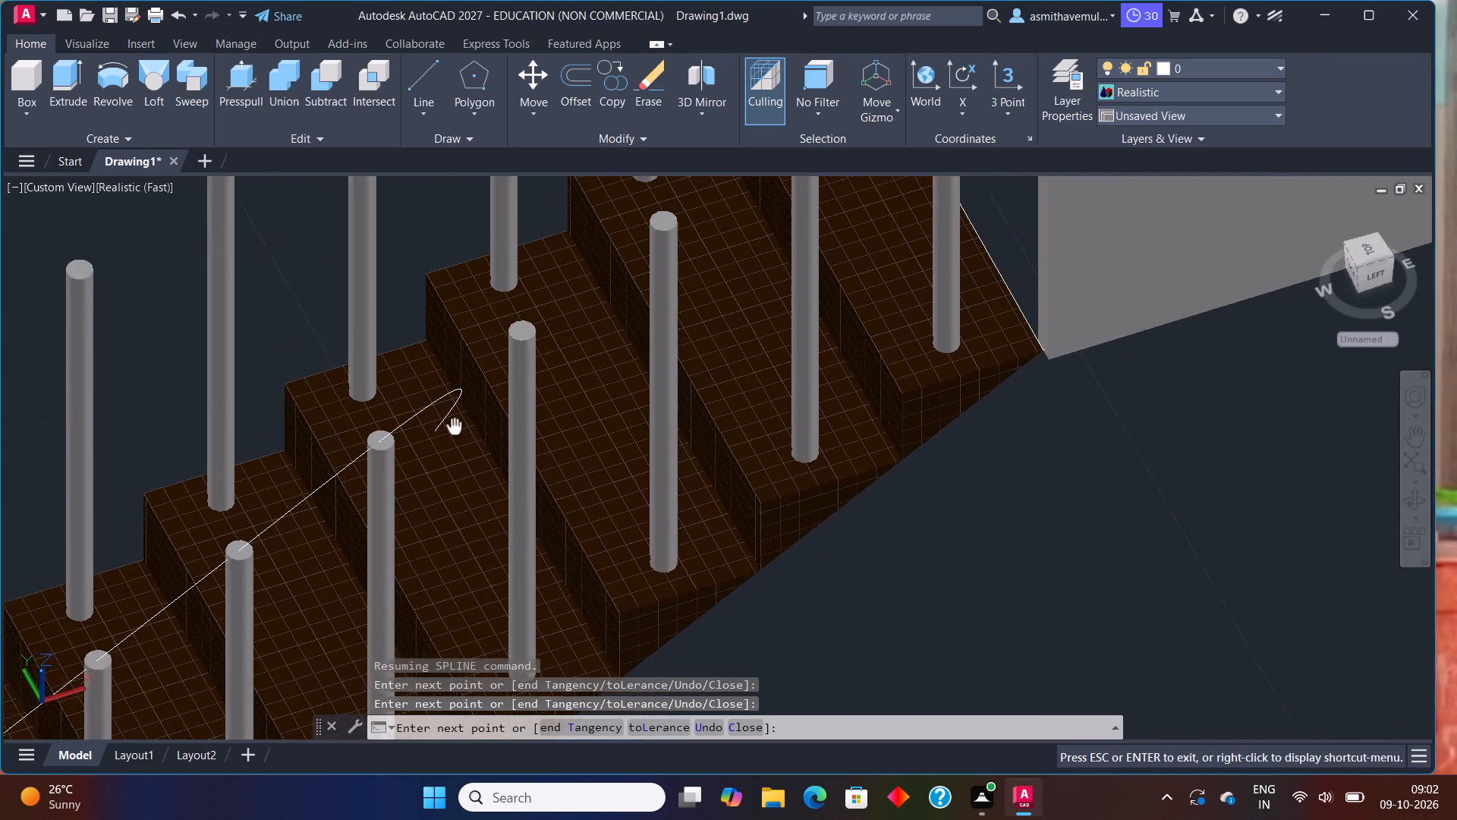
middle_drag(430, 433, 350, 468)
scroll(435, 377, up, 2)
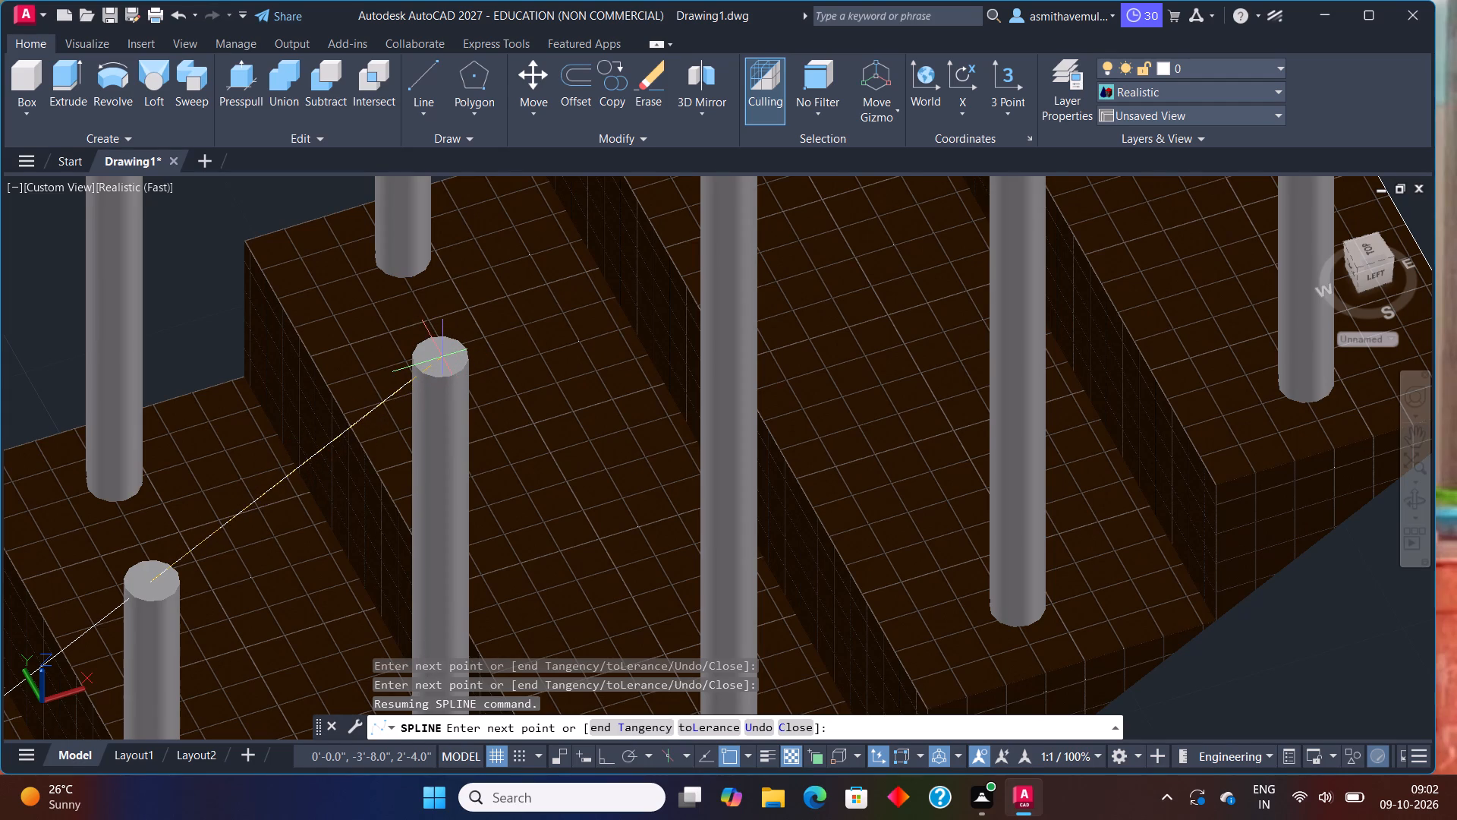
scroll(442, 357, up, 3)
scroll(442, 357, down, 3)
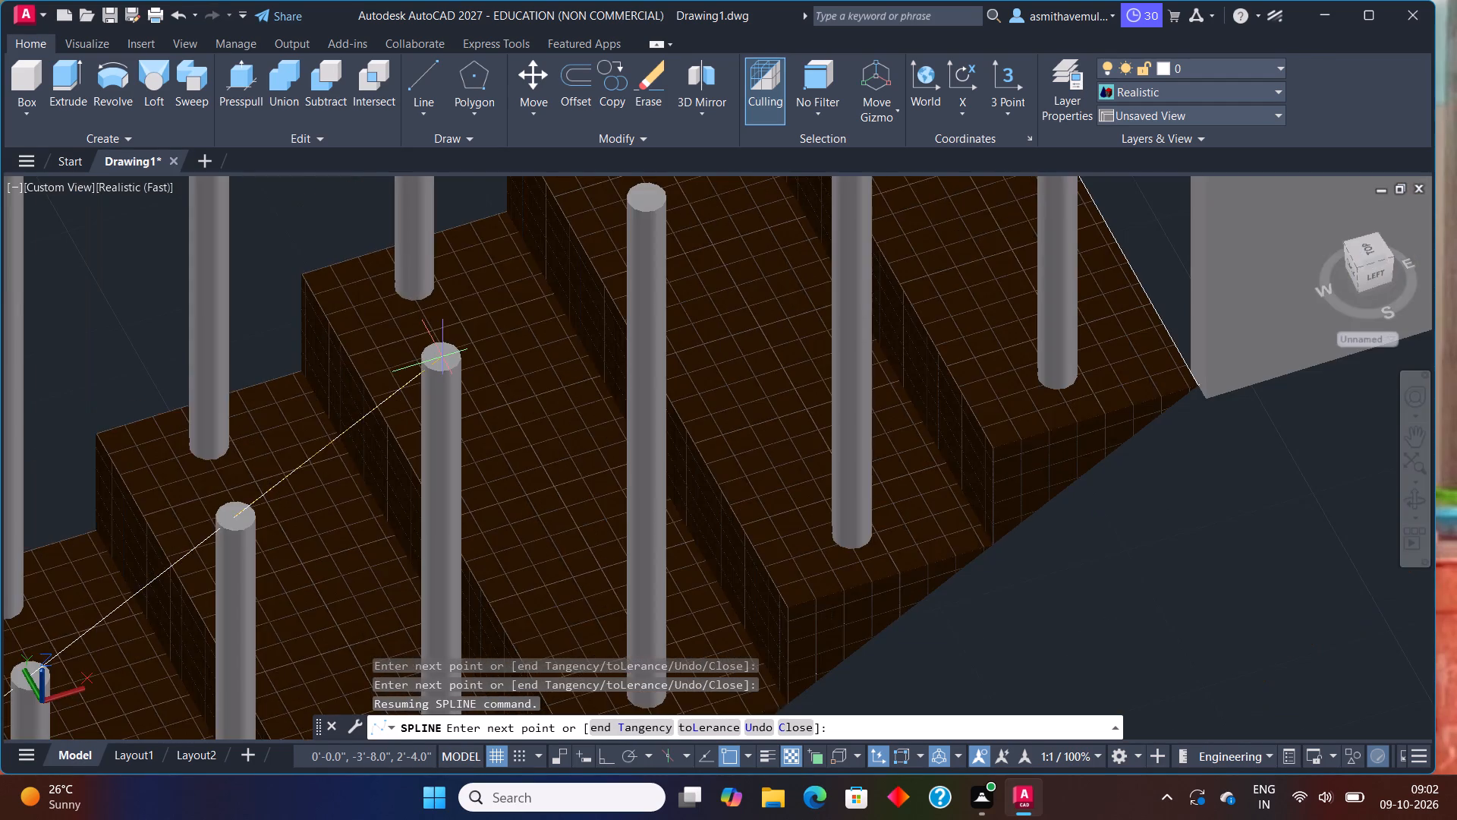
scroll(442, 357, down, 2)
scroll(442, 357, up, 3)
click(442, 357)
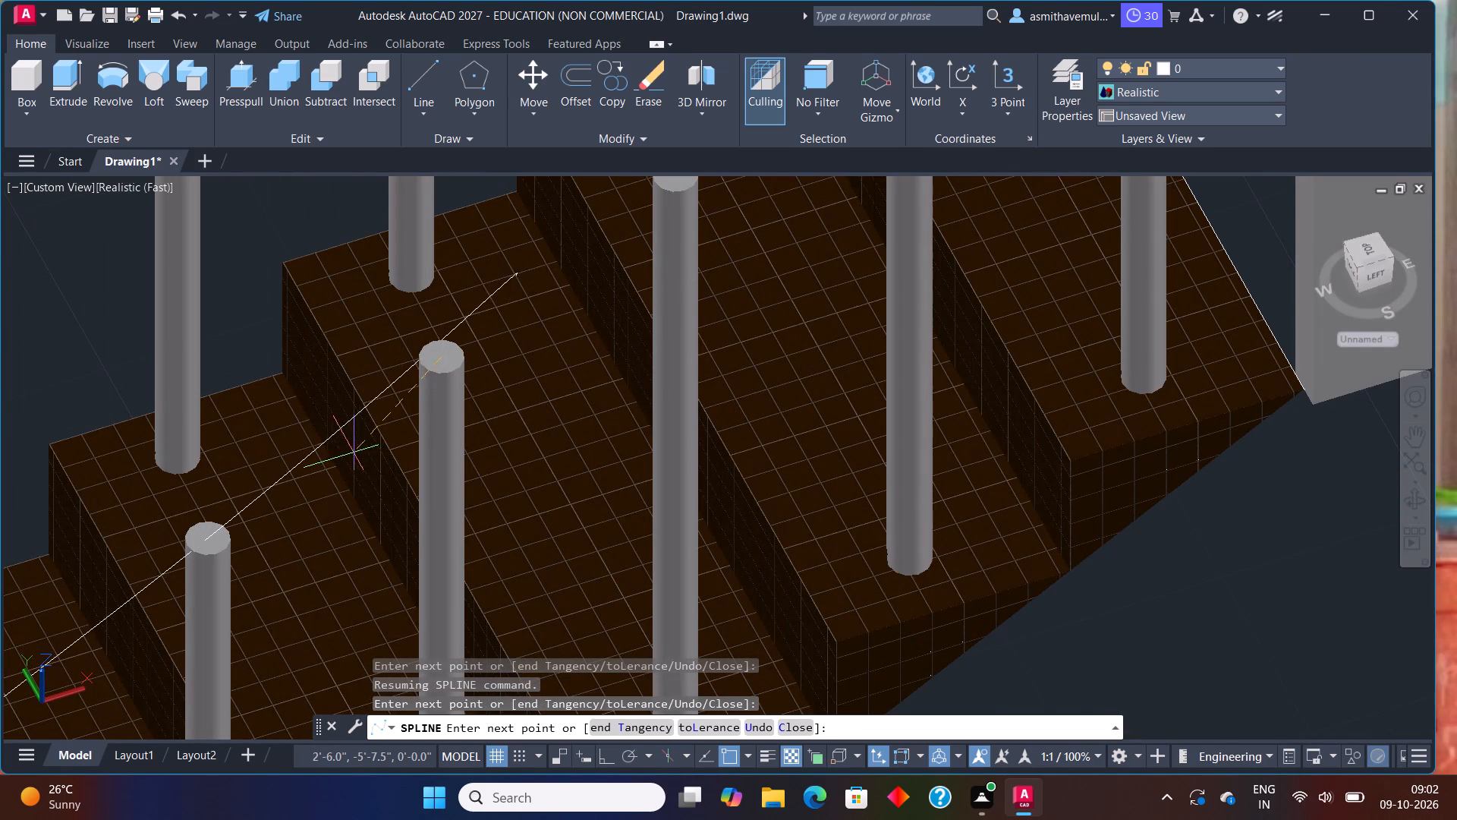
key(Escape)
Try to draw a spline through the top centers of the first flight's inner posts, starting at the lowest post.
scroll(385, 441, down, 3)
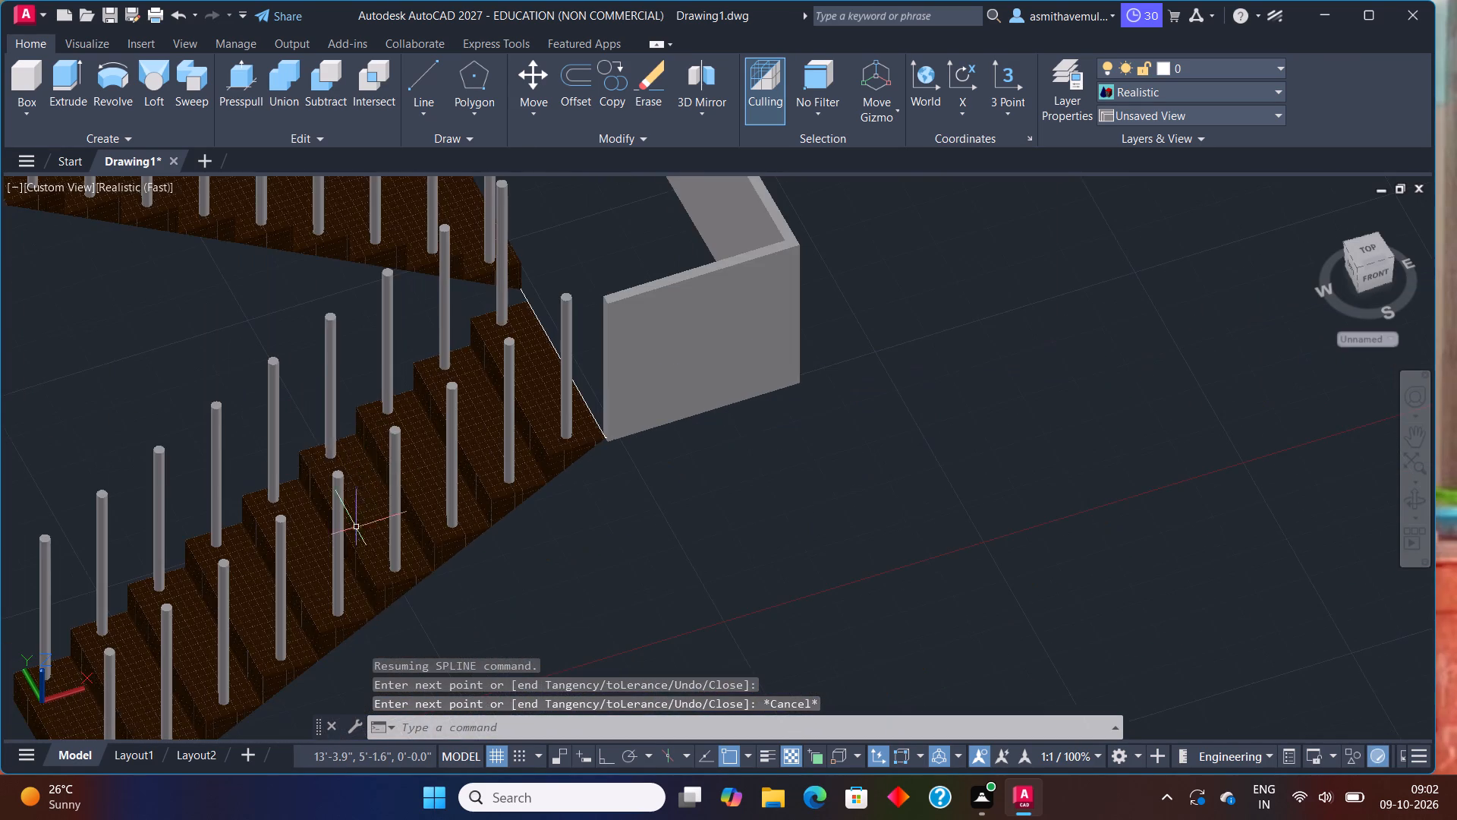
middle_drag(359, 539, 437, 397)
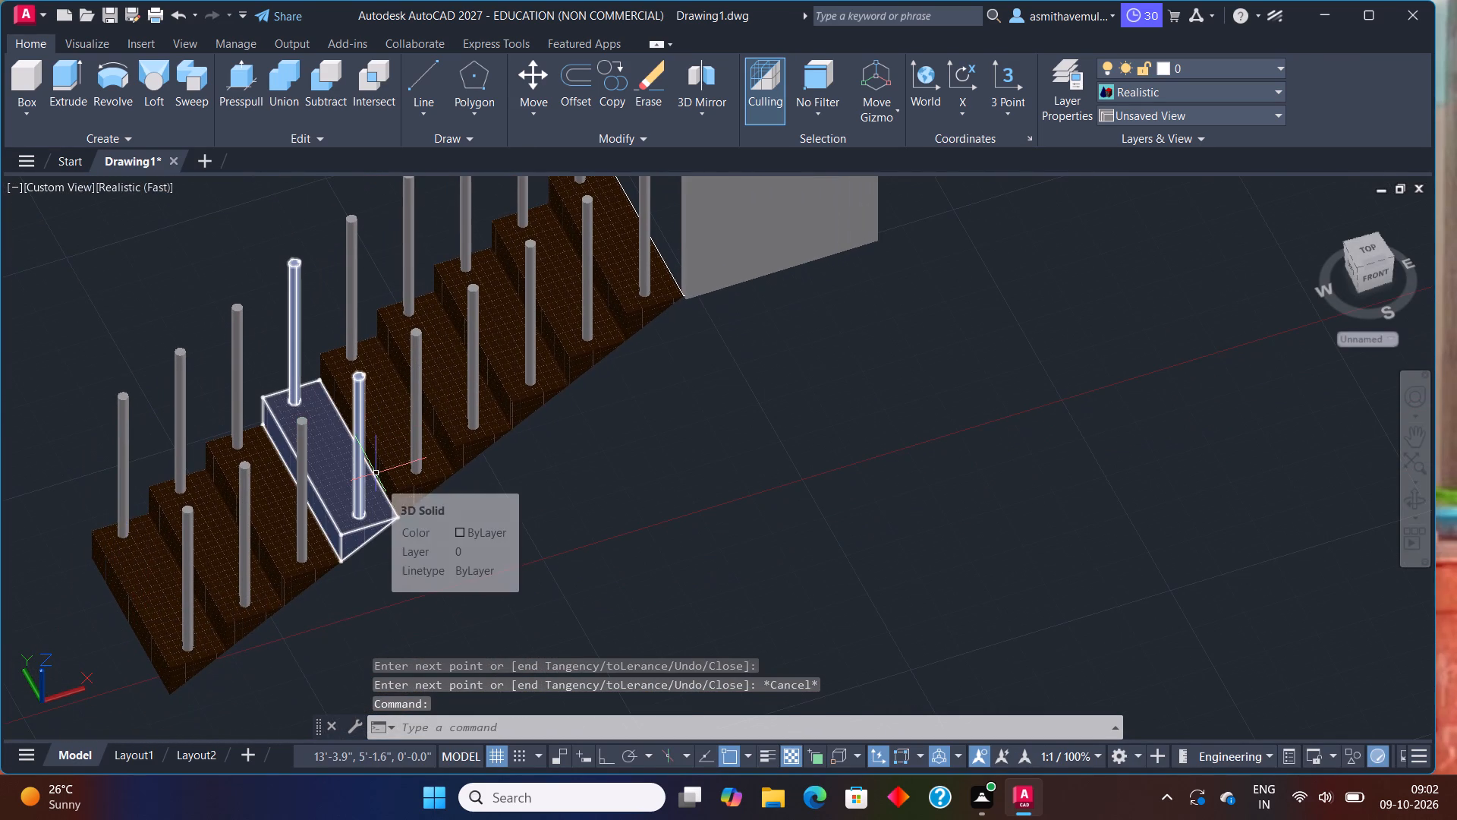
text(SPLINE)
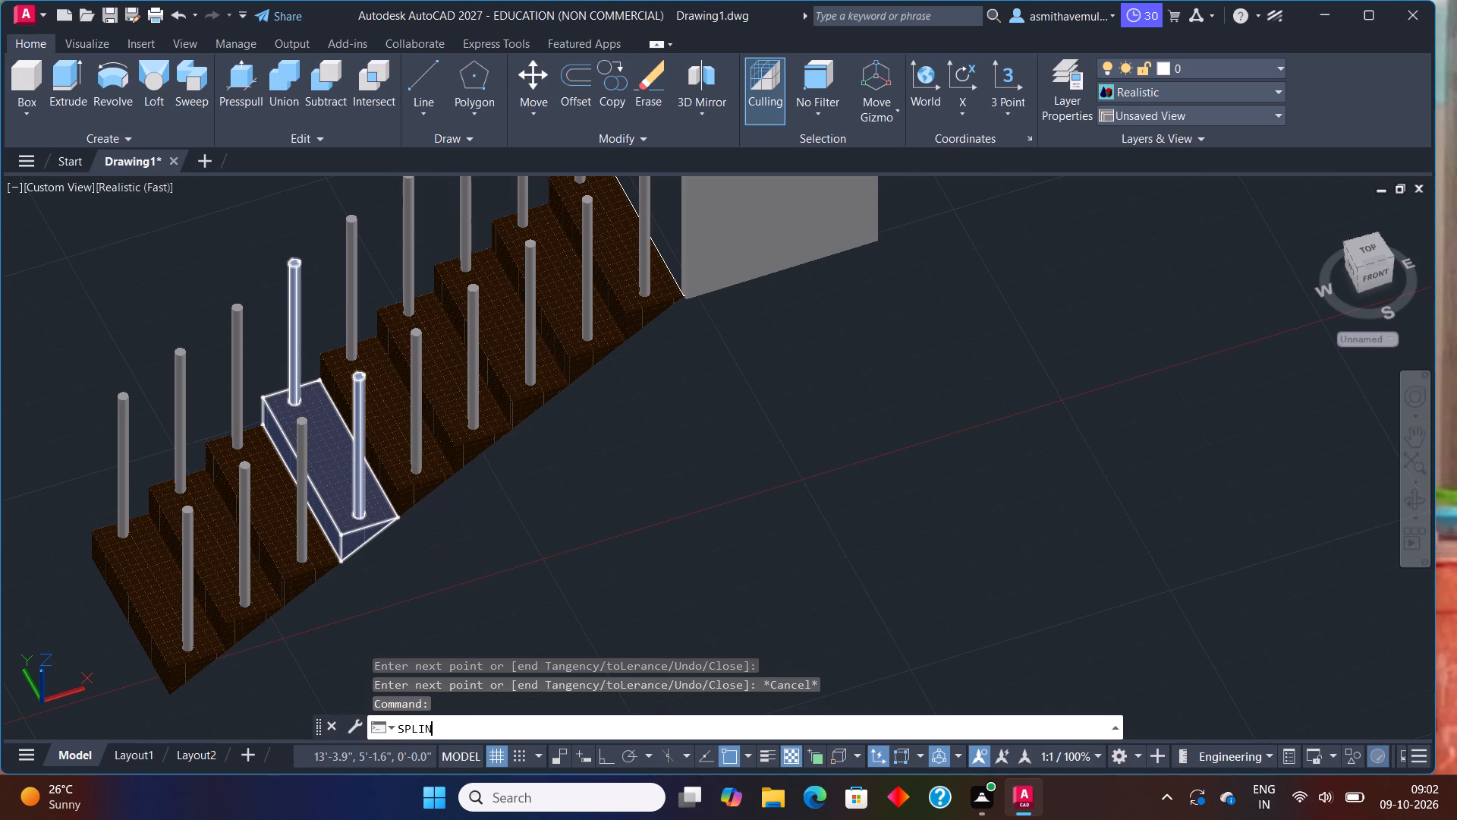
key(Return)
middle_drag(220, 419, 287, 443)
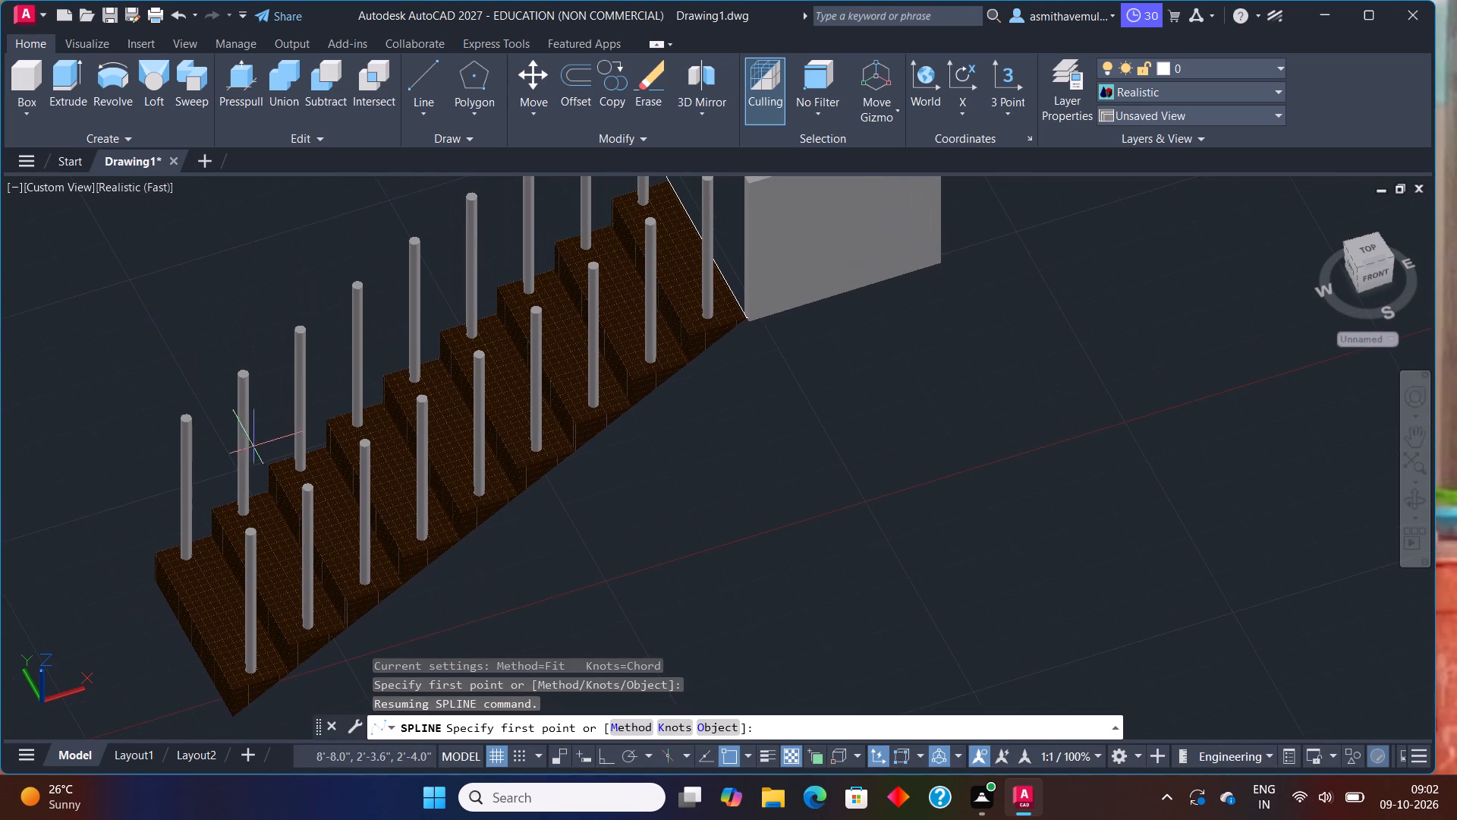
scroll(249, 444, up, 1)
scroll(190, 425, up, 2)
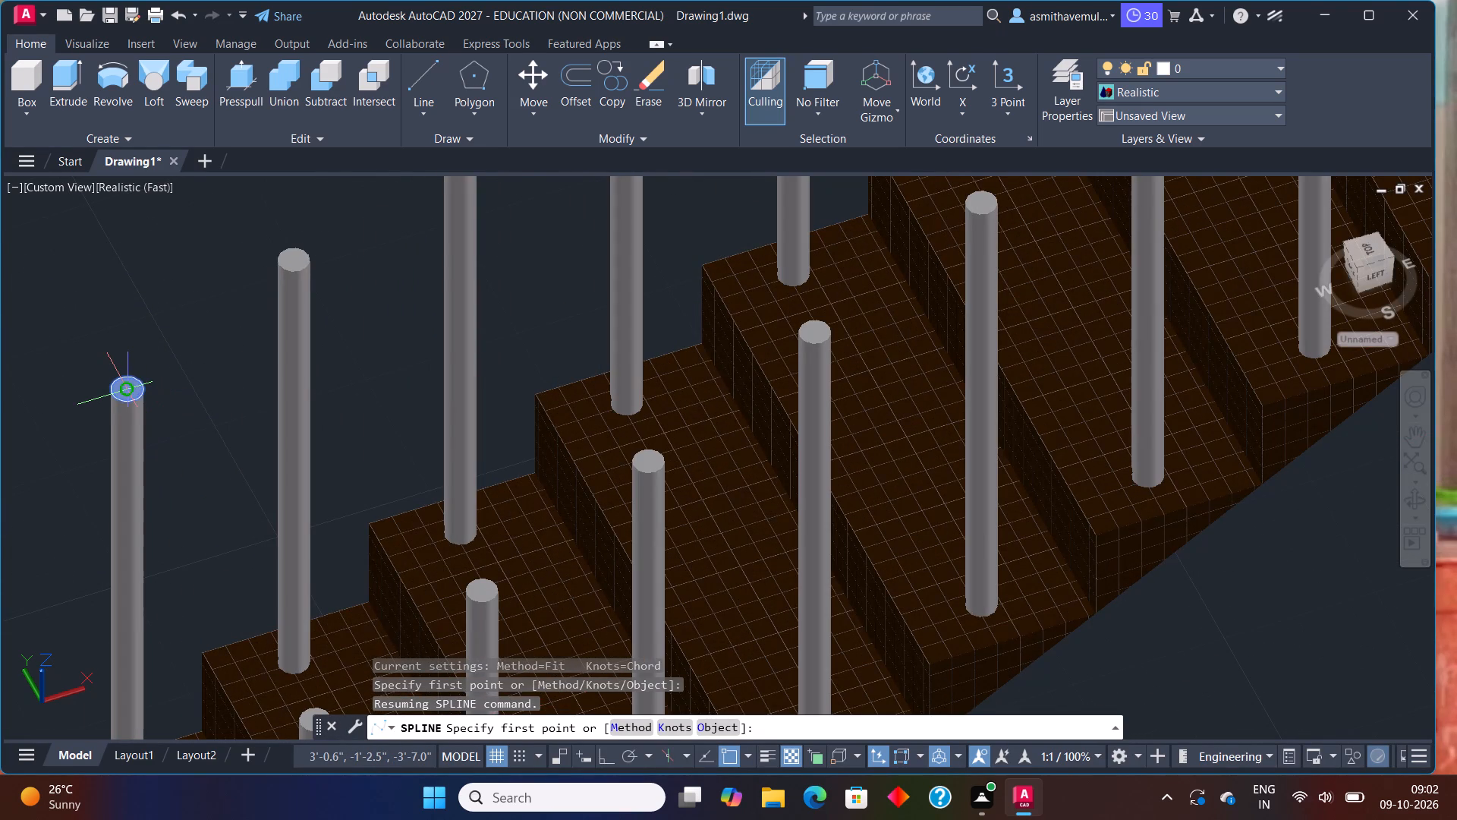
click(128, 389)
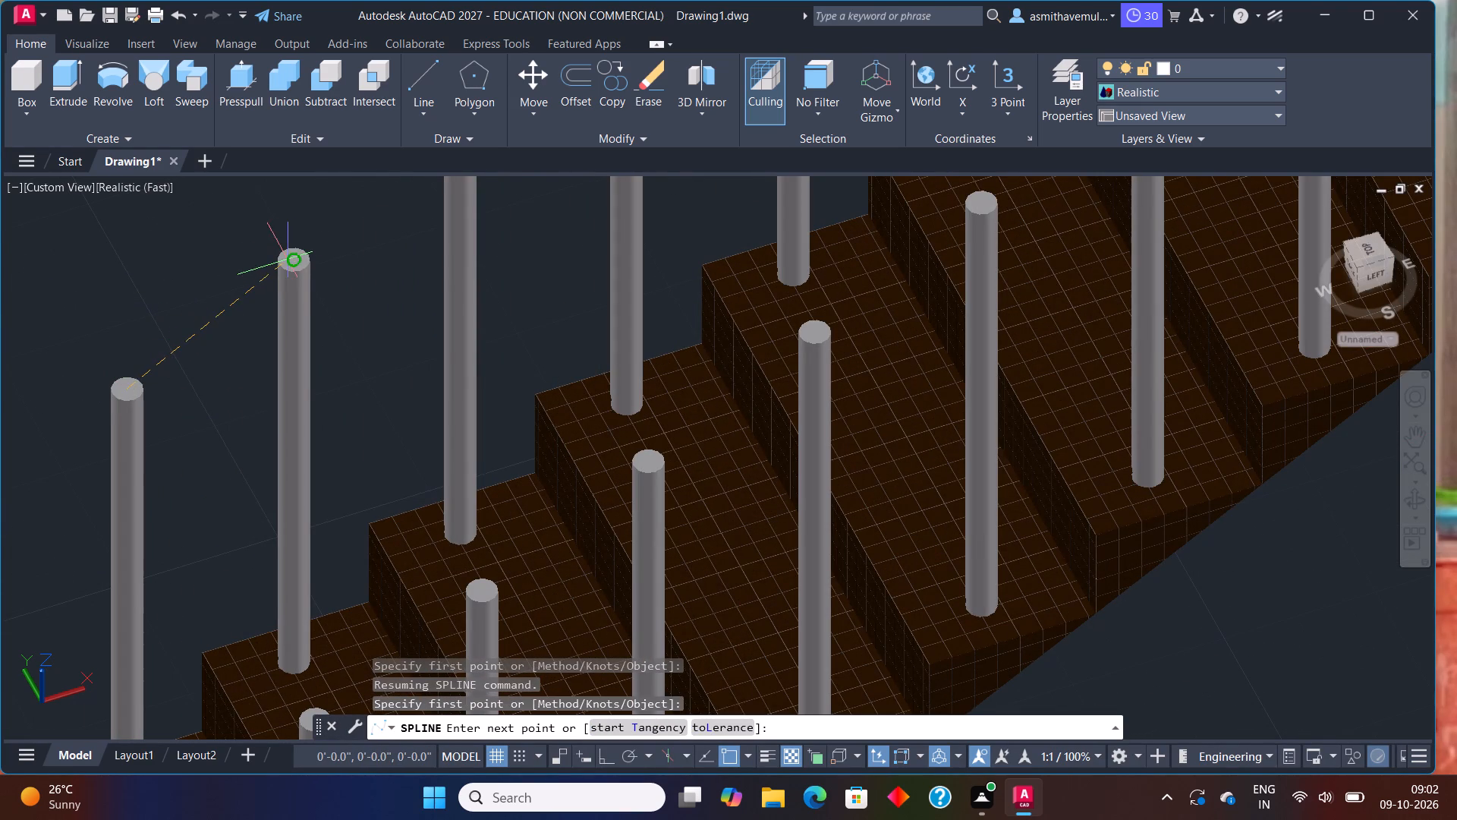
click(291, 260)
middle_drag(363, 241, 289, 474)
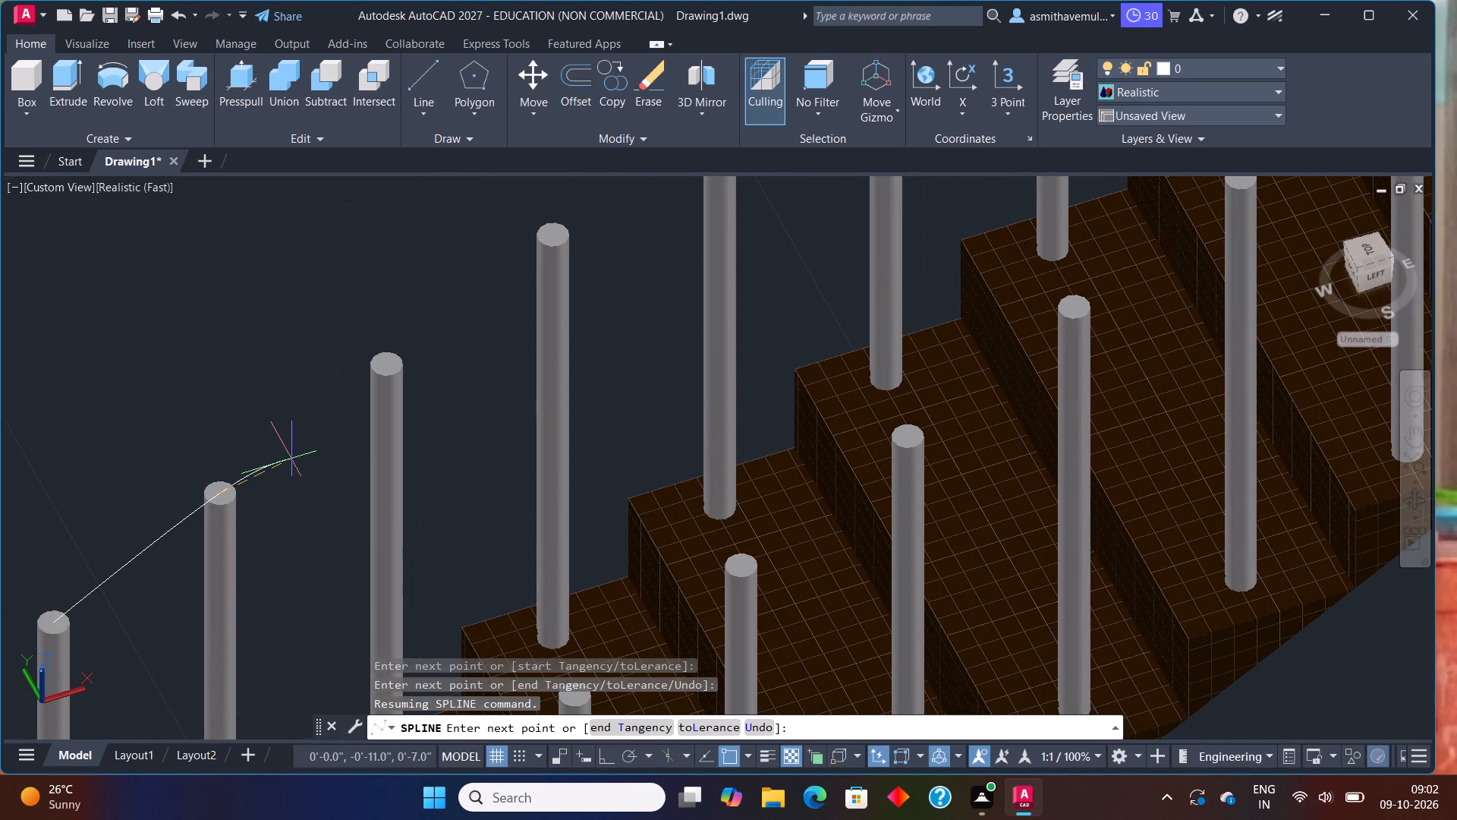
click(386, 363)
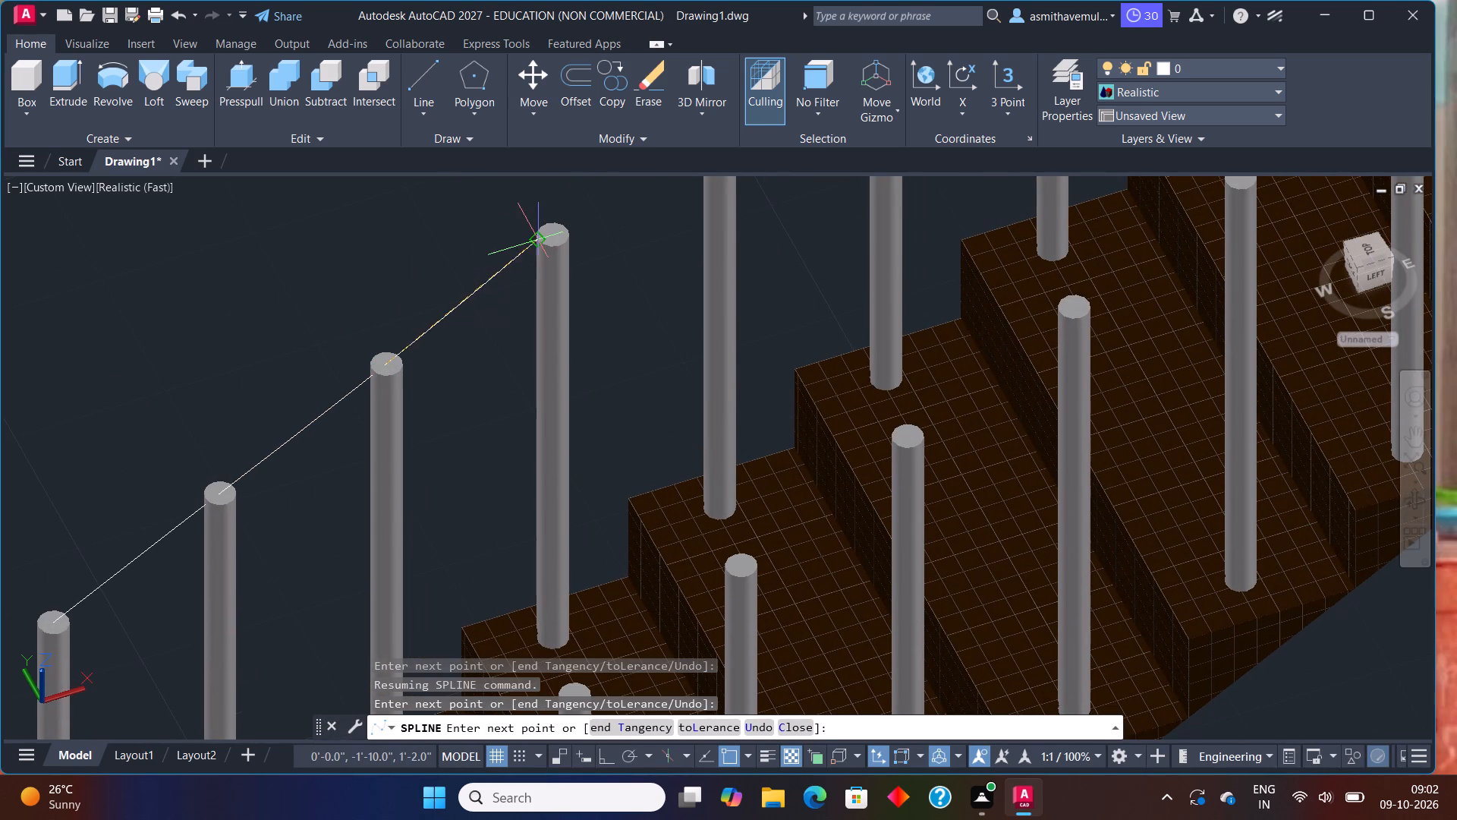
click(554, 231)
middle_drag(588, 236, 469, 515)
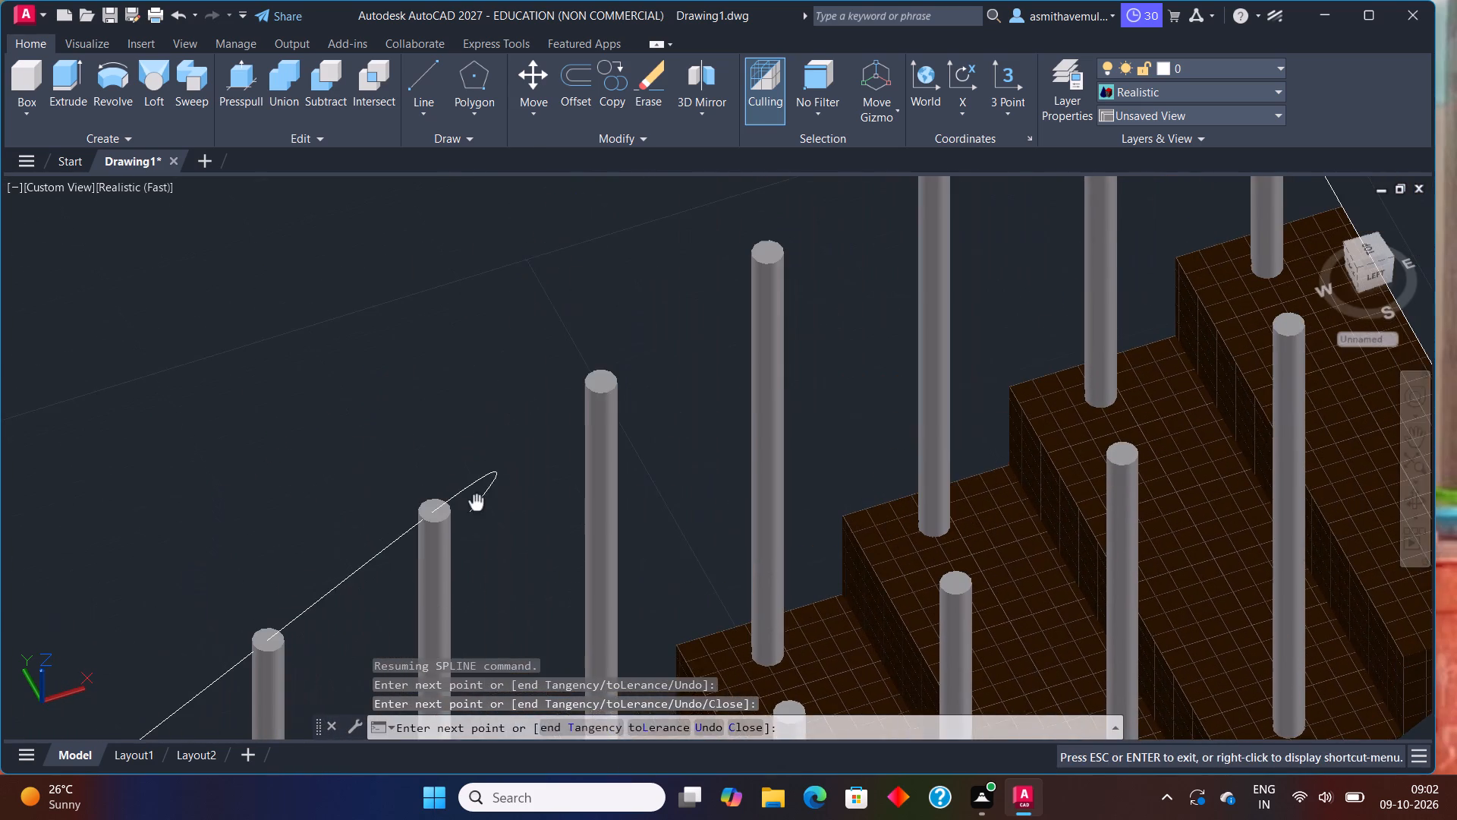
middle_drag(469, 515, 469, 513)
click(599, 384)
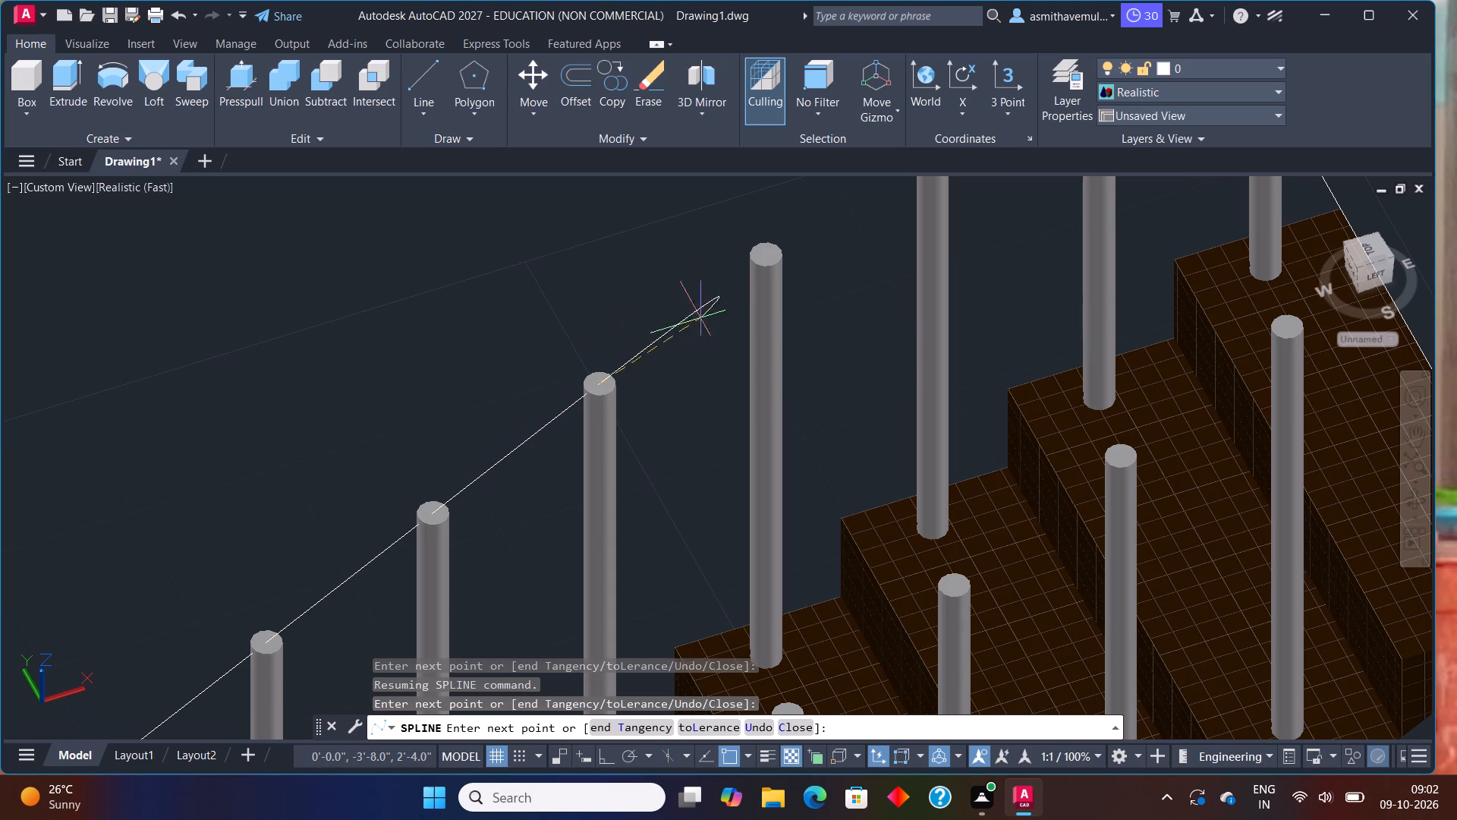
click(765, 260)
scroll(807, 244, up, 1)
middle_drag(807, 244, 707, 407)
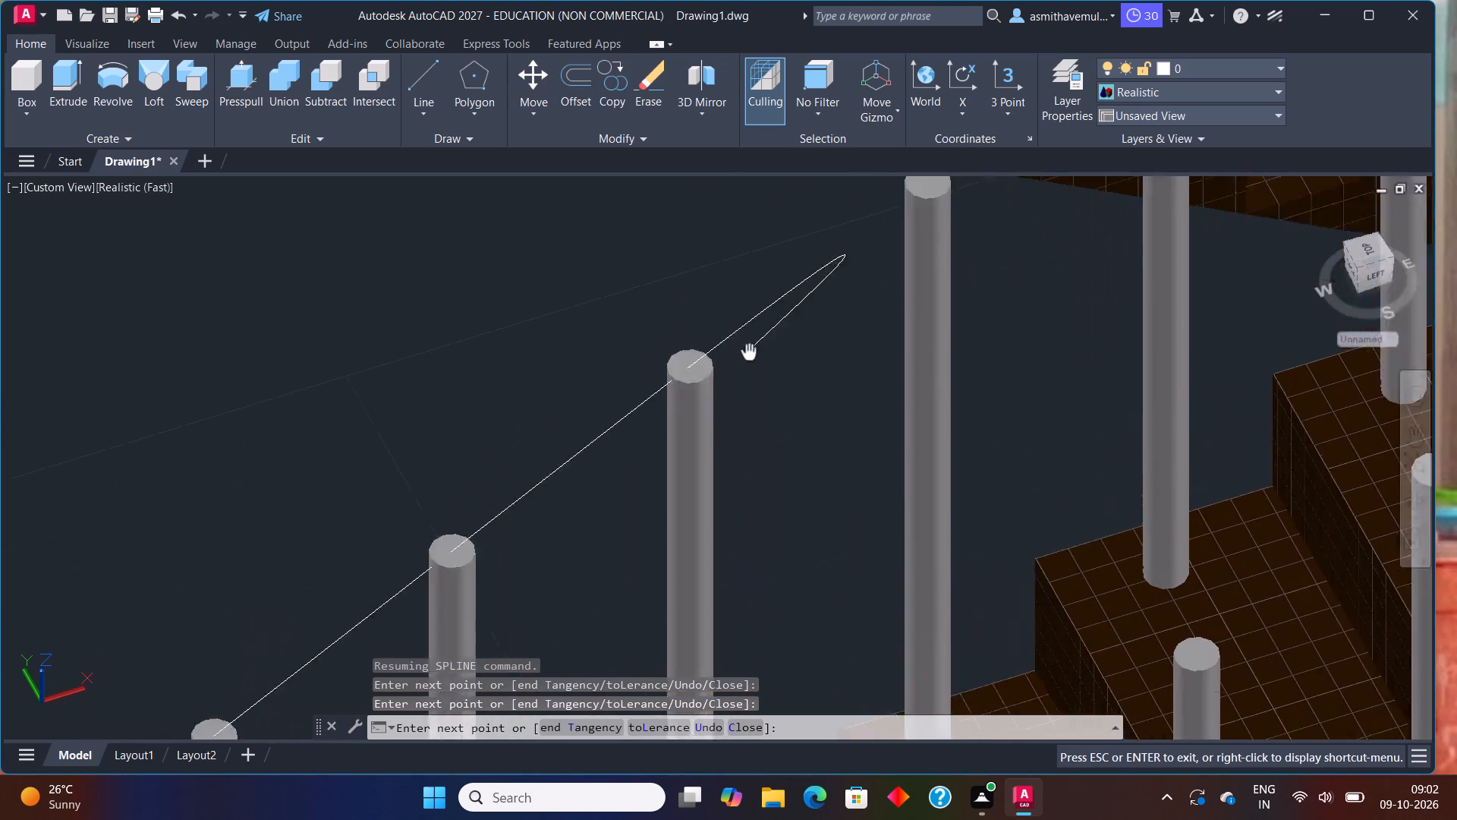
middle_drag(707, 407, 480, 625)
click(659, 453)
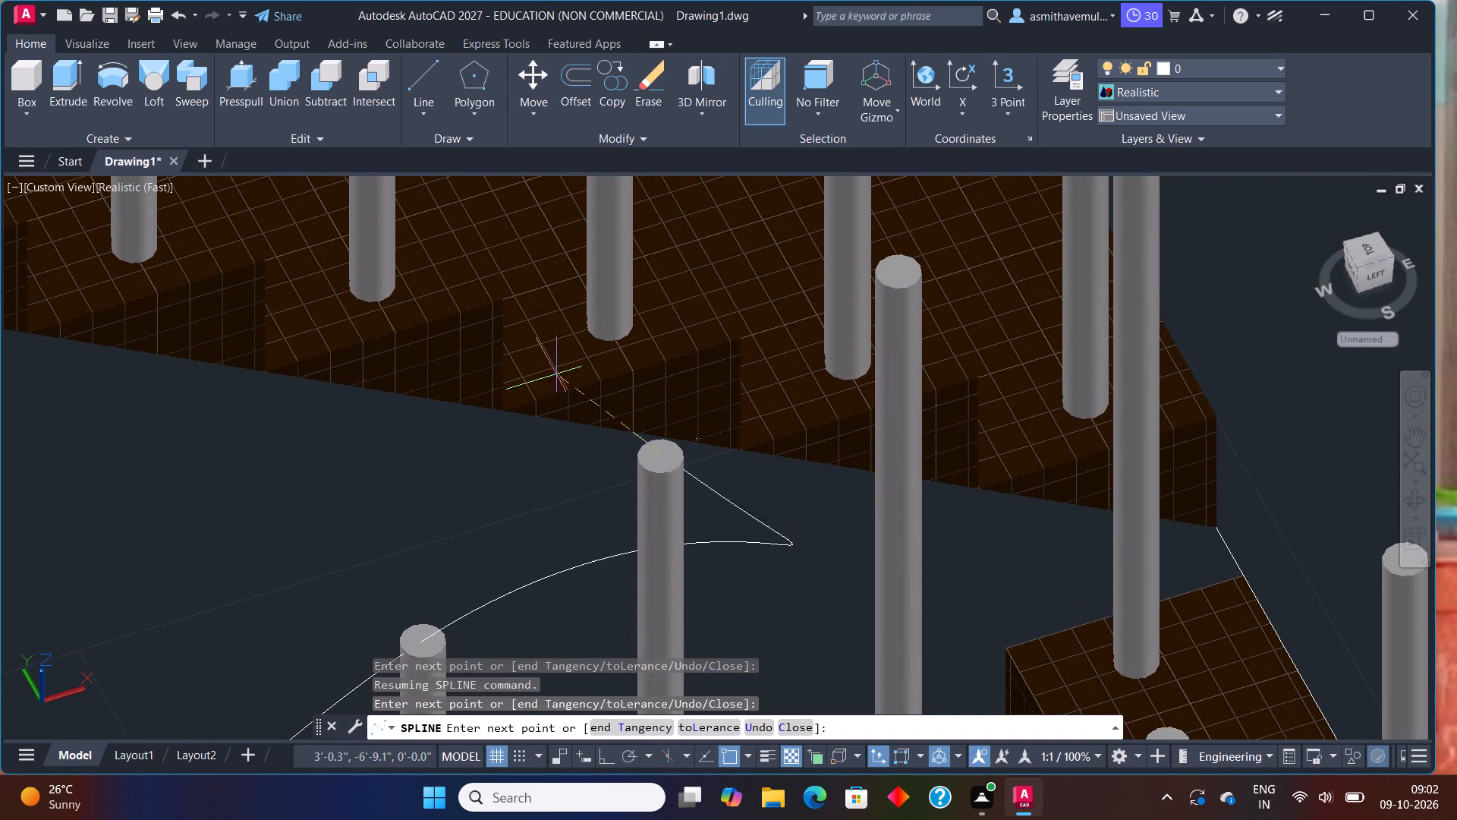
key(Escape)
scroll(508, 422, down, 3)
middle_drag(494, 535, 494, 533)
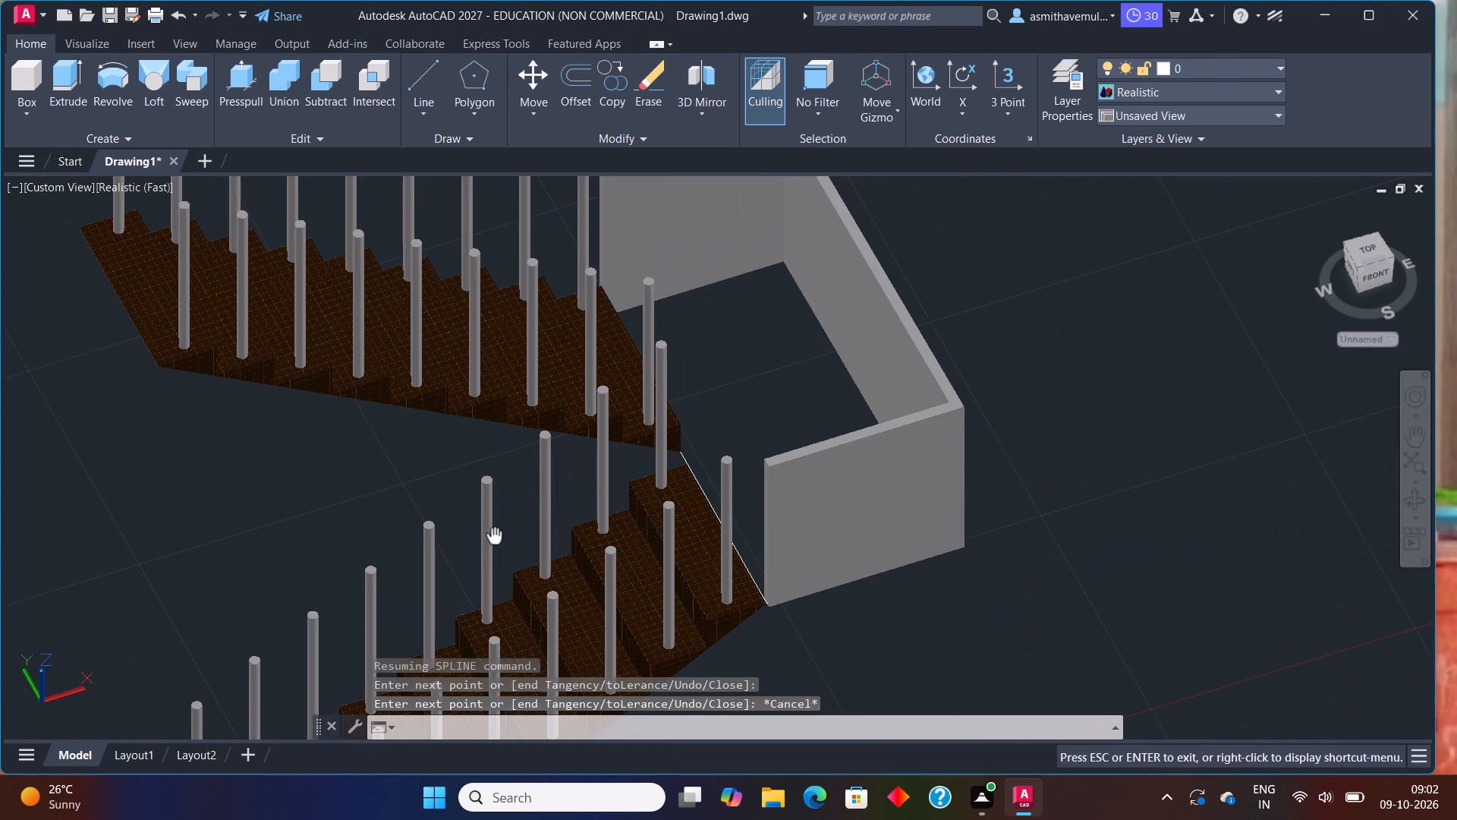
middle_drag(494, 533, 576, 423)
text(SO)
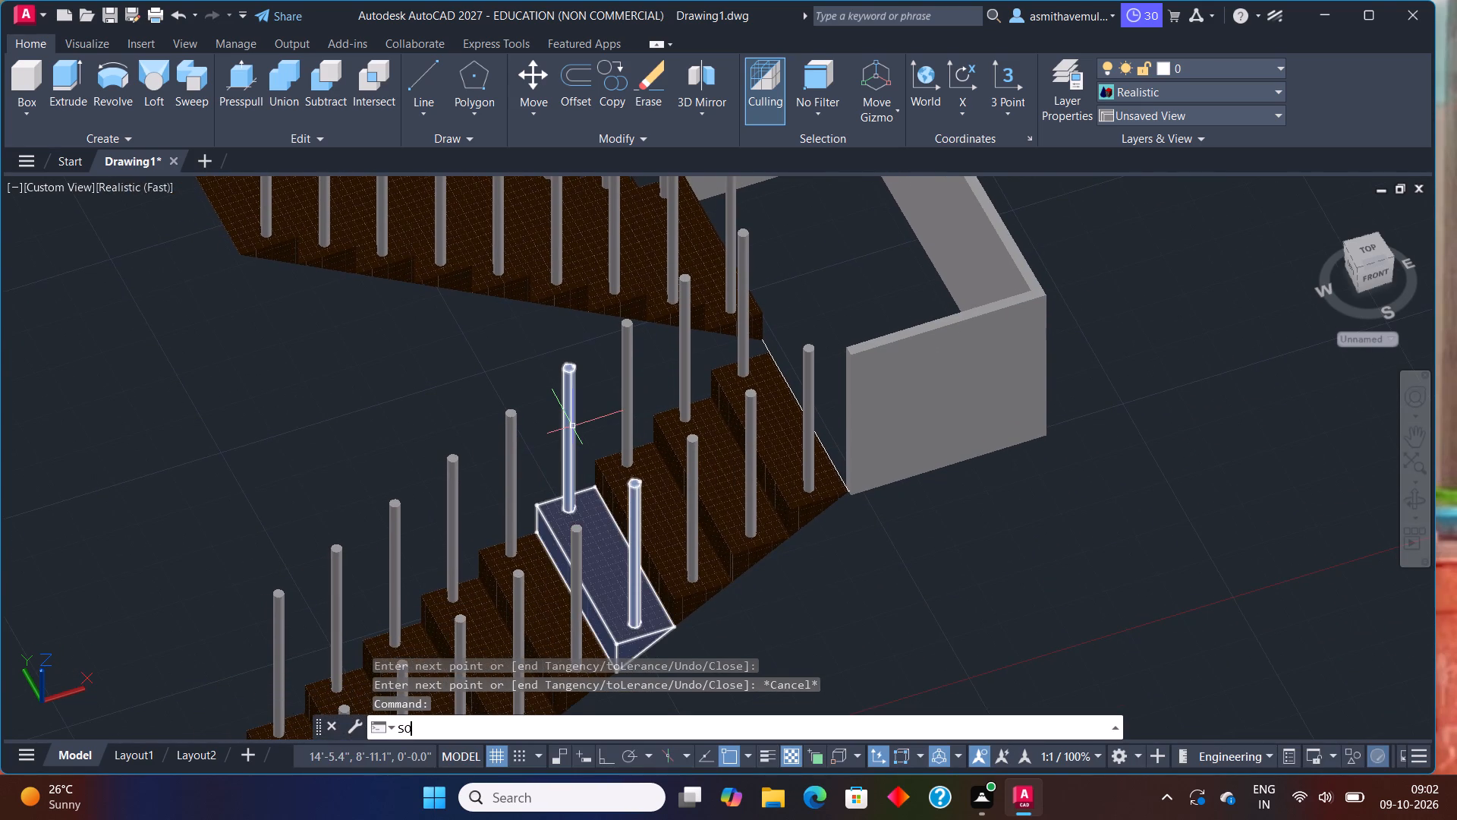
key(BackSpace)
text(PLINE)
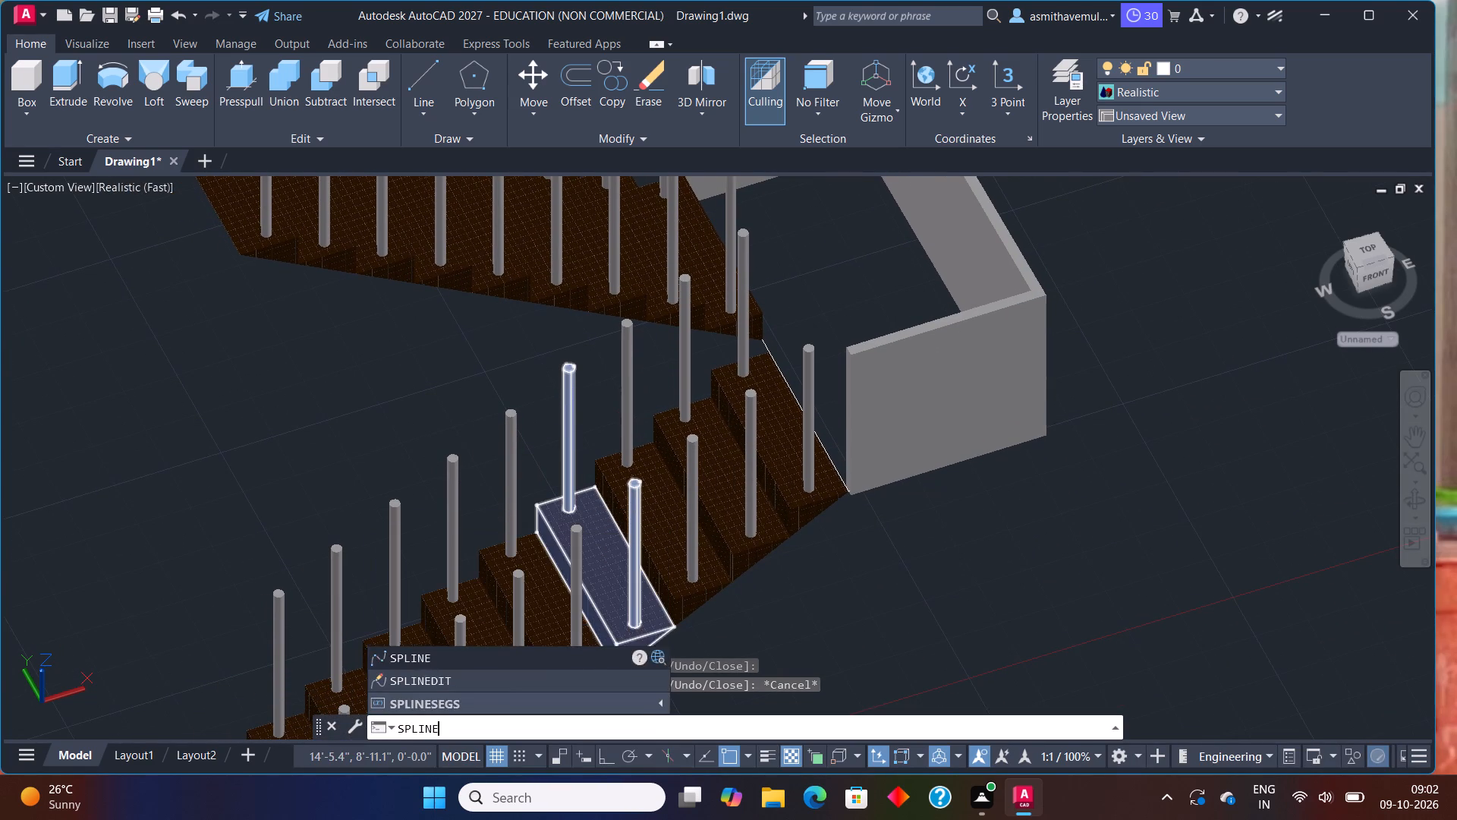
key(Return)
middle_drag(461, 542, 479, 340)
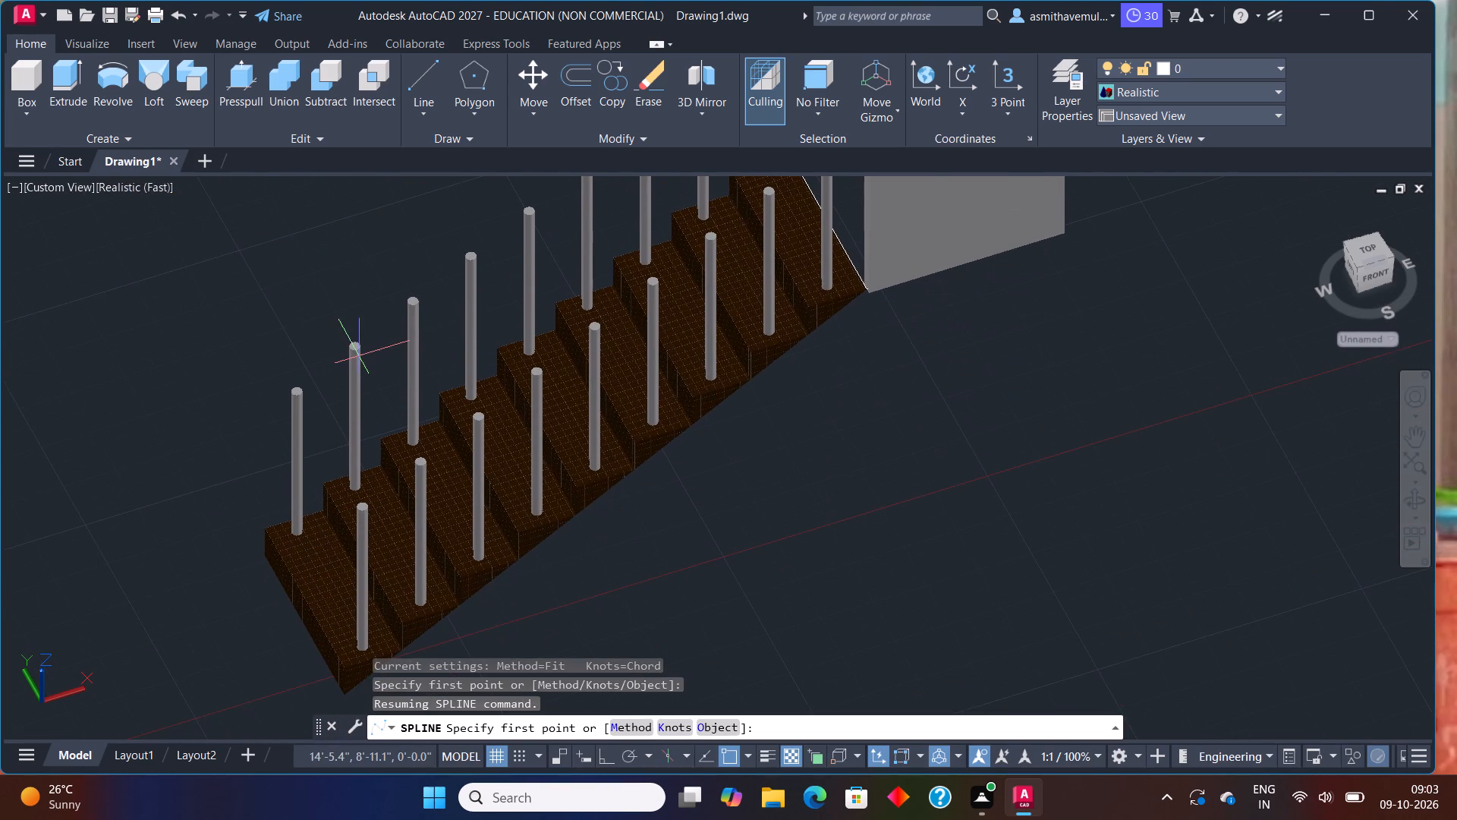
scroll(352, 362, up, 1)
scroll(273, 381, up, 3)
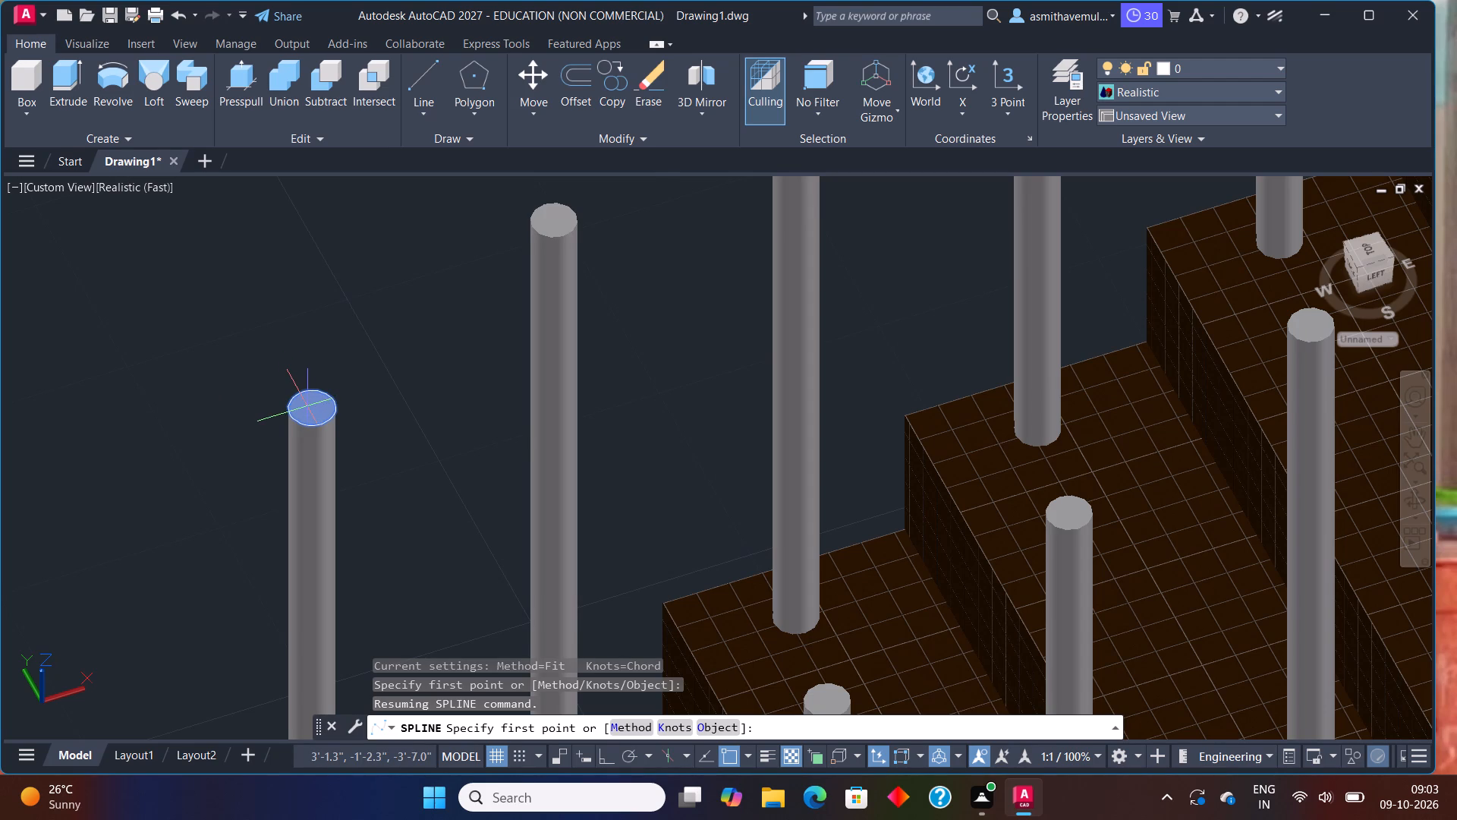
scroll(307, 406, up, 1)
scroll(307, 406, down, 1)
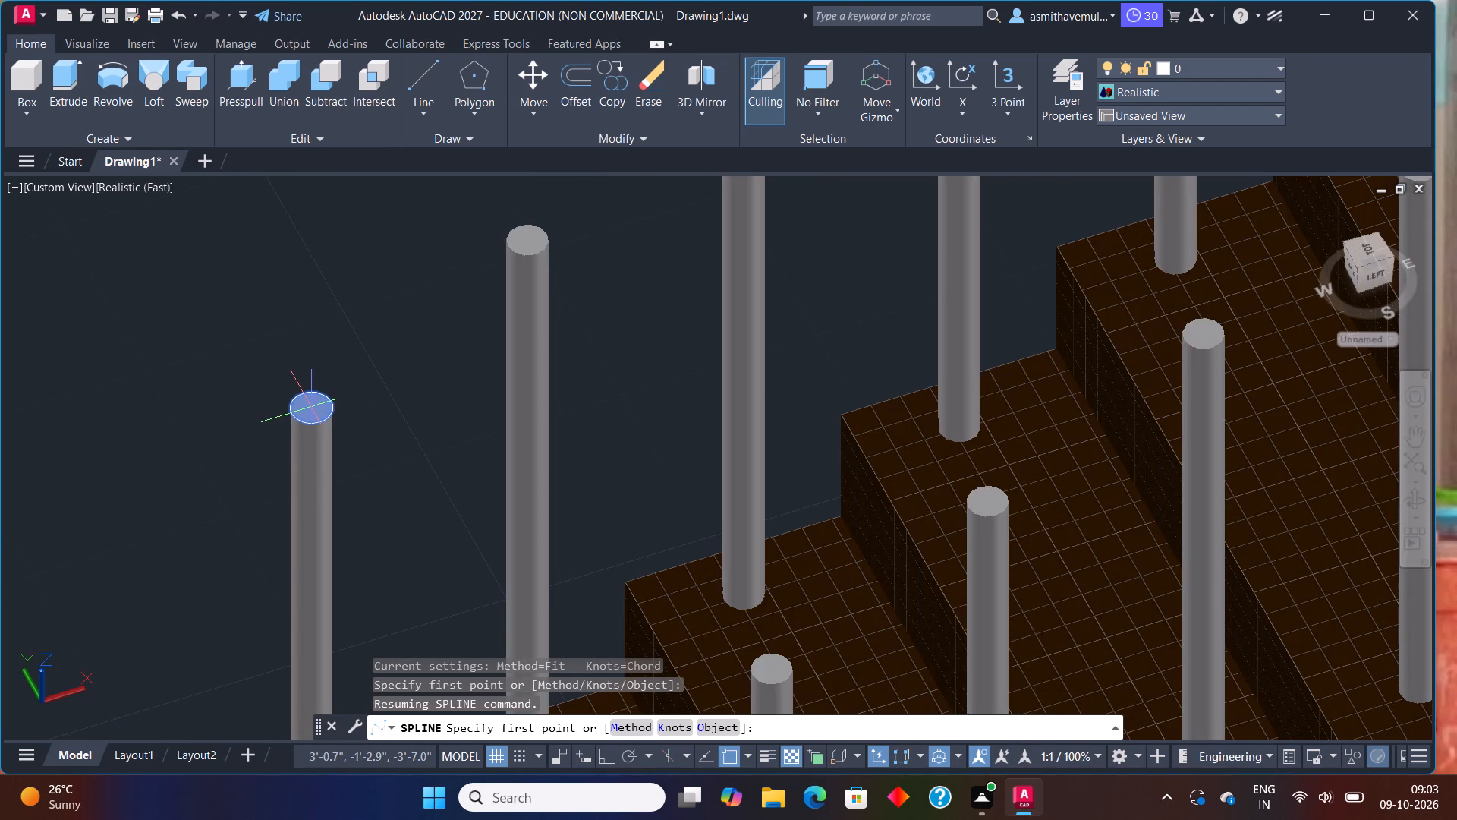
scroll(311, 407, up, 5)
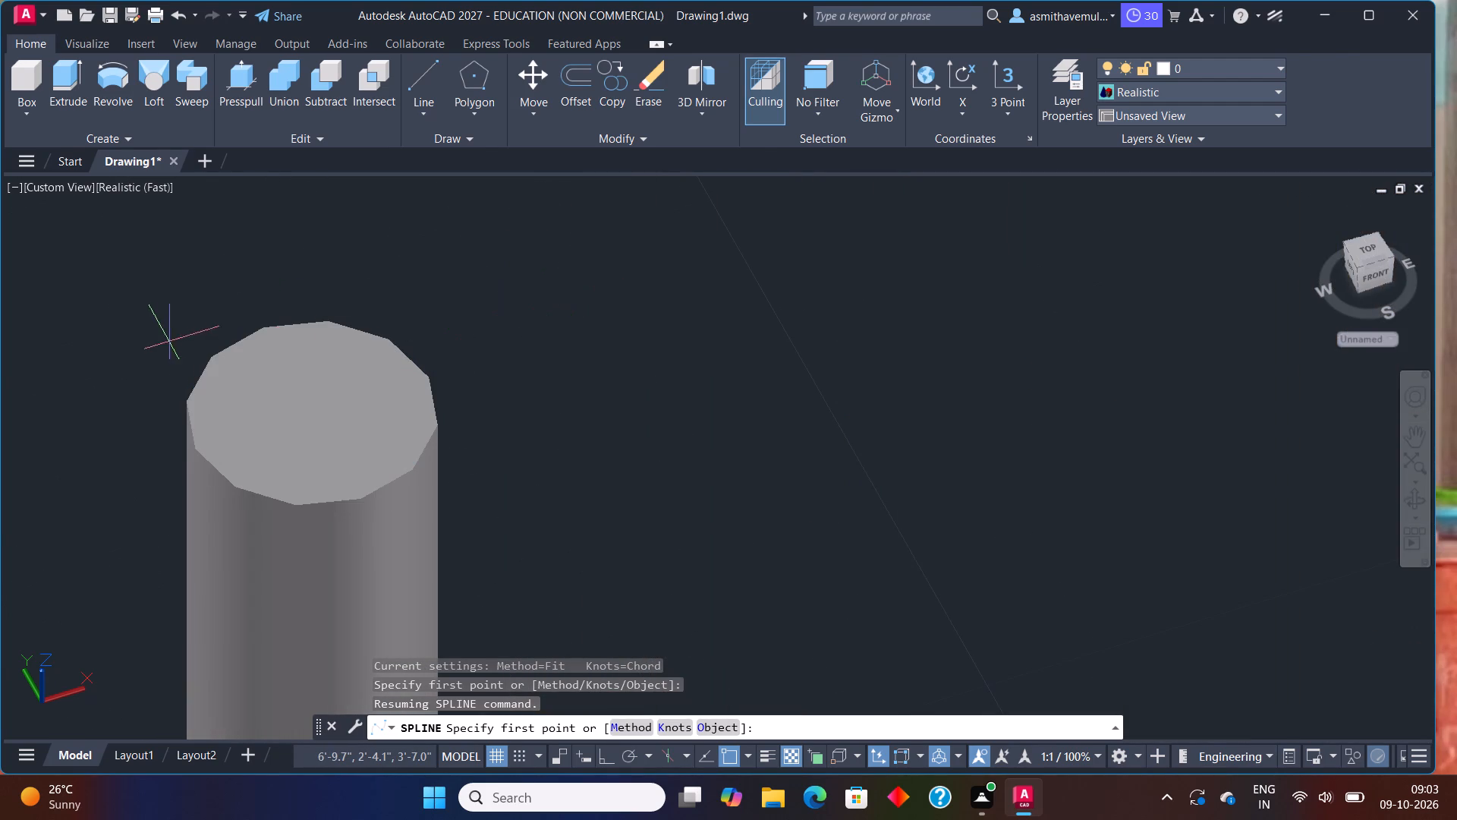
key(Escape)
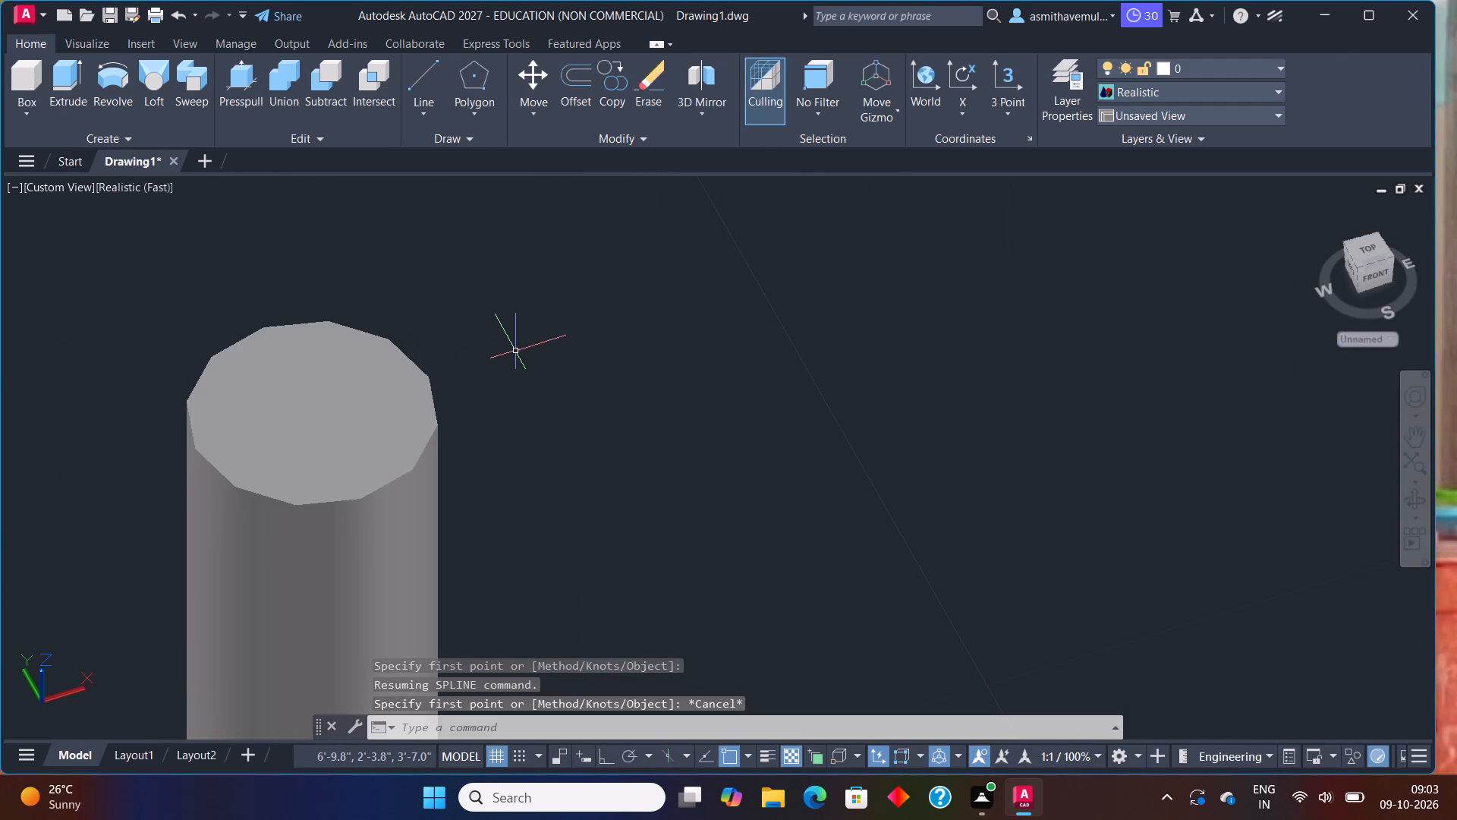
Start a fit-point spline through the top centers of the first flight's inner posts, from the lowest post up to the landing.
text(SPLIN)
key(e)
key(Return)
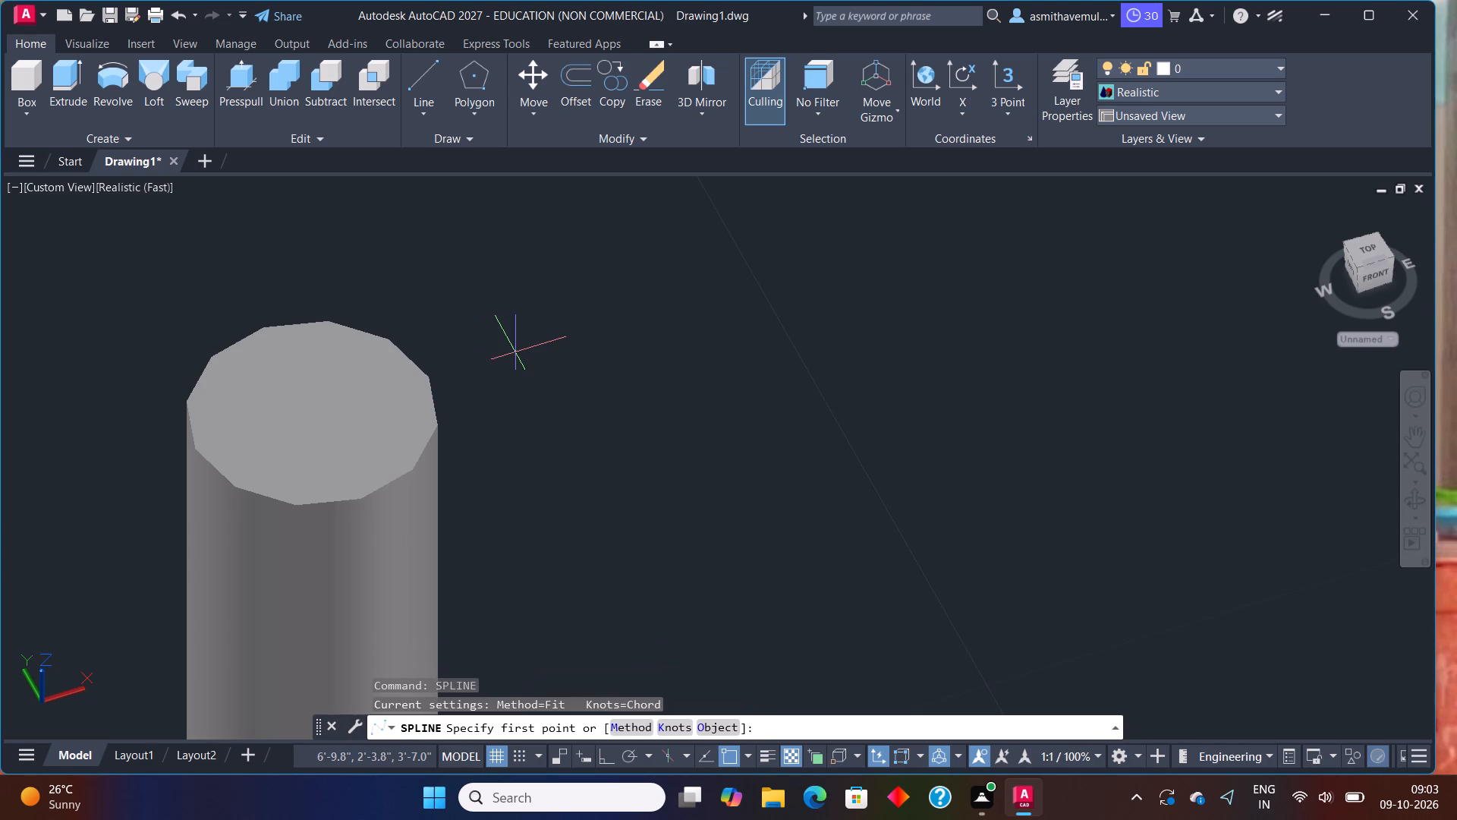
scroll(348, 397, down, 4)
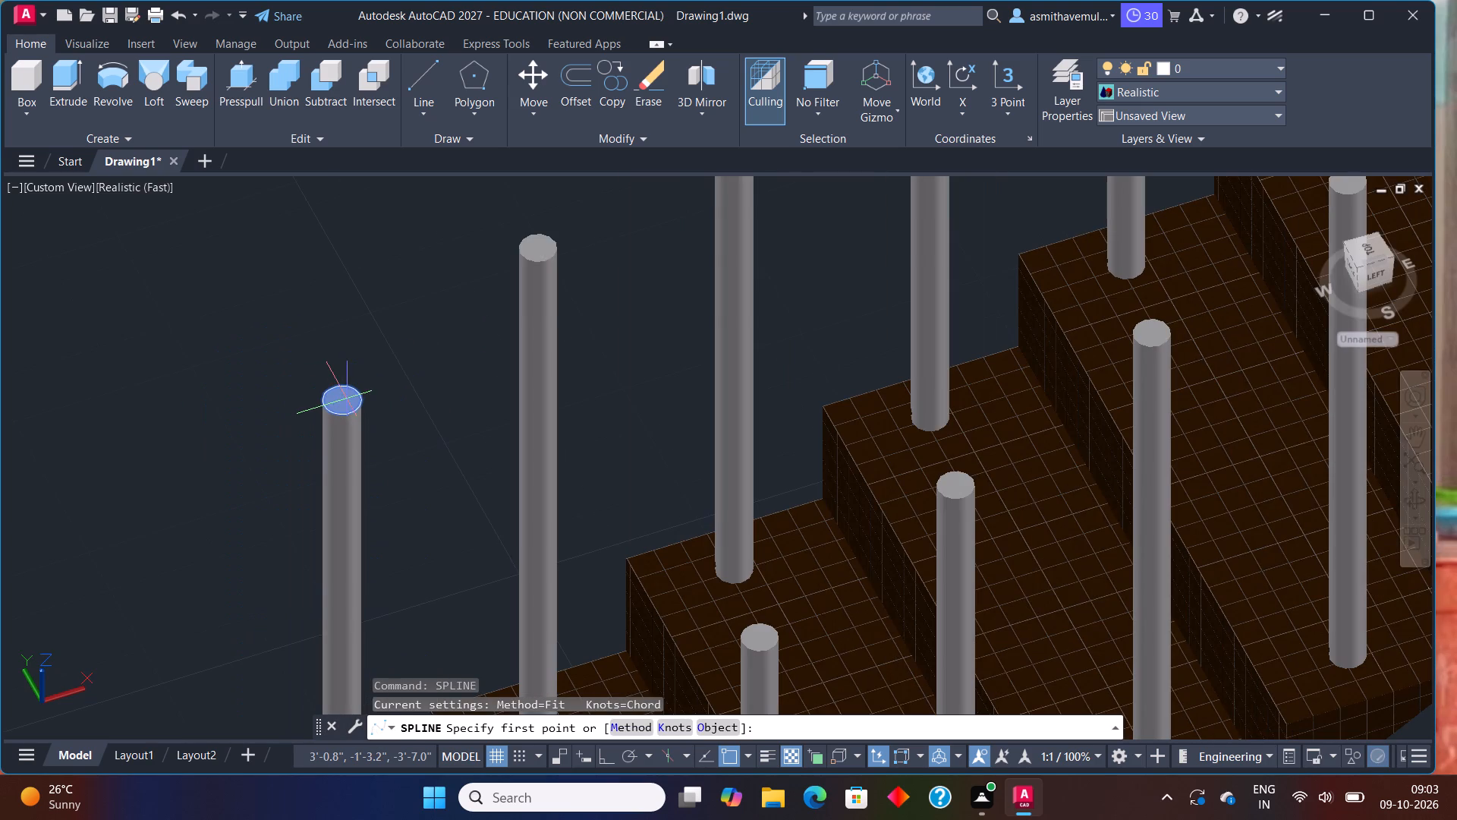
click(347, 399)
click(544, 248)
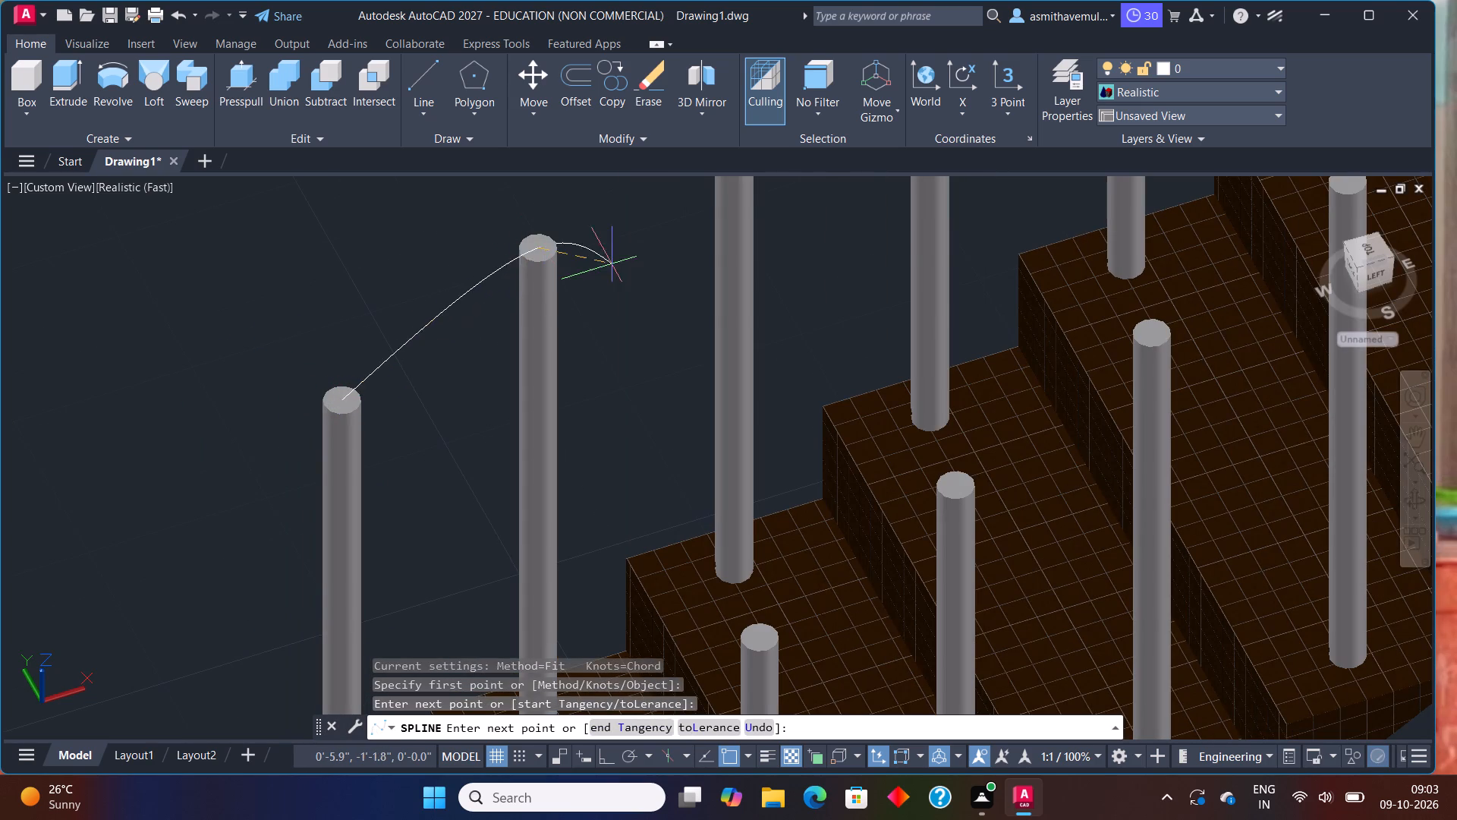
scroll(616, 268, down, 1)
middle_drag(617, 268, 352, 620)
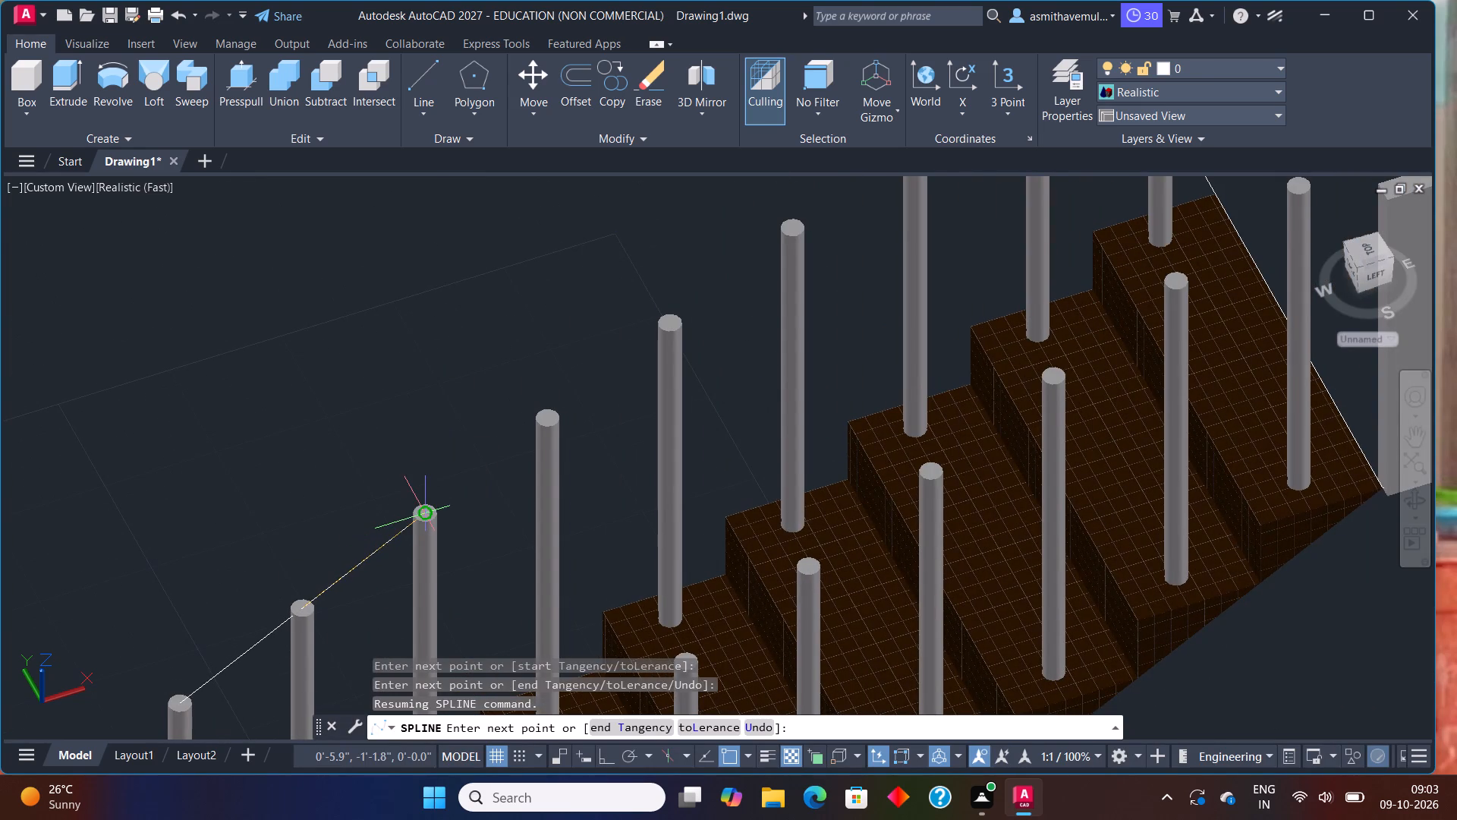
click(426, 512)
click(544, 423)
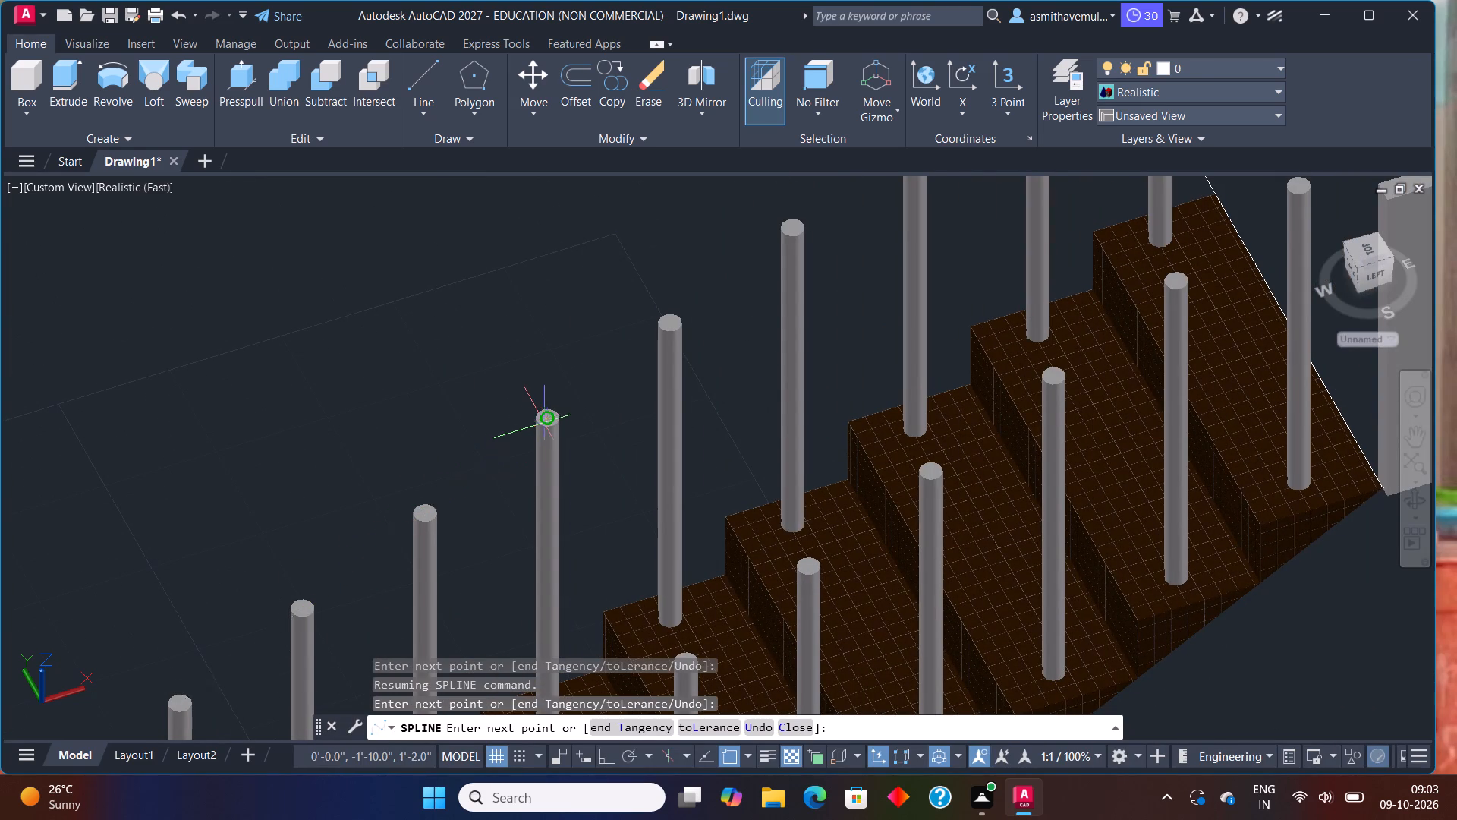
click(668, 326)
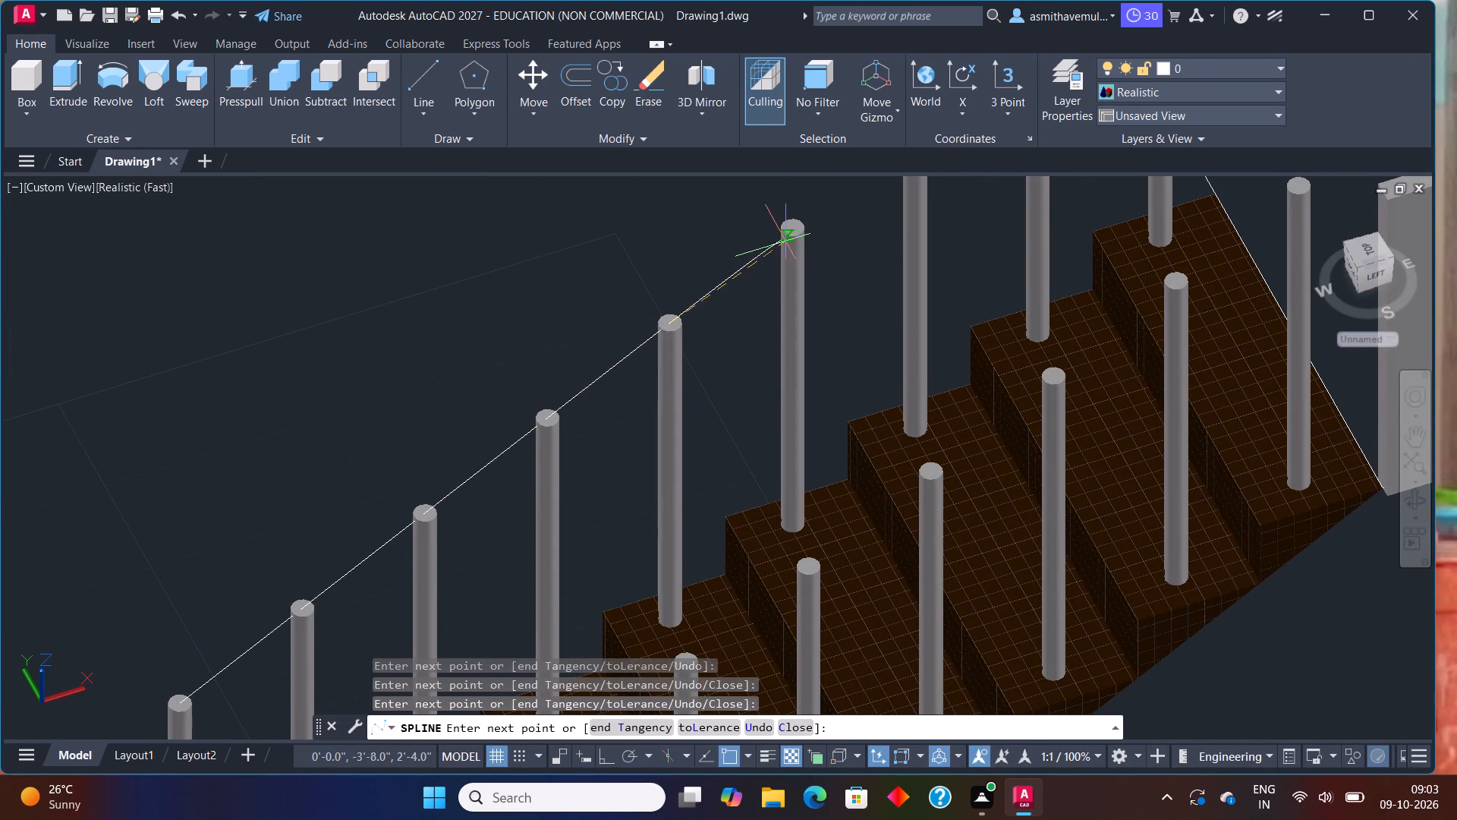
middle_drag(785, 241, 576, 519)
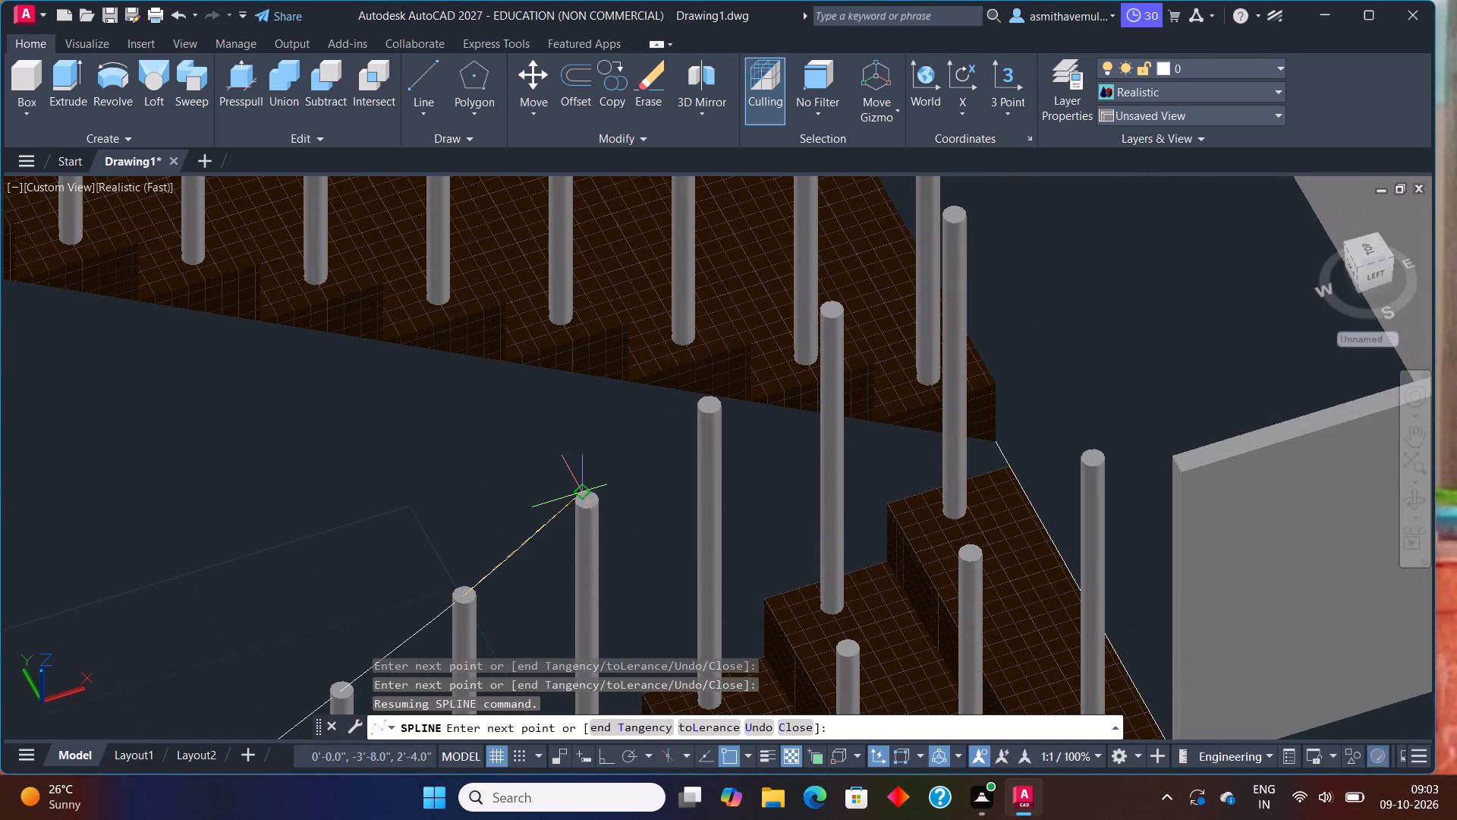
click(587, 501)
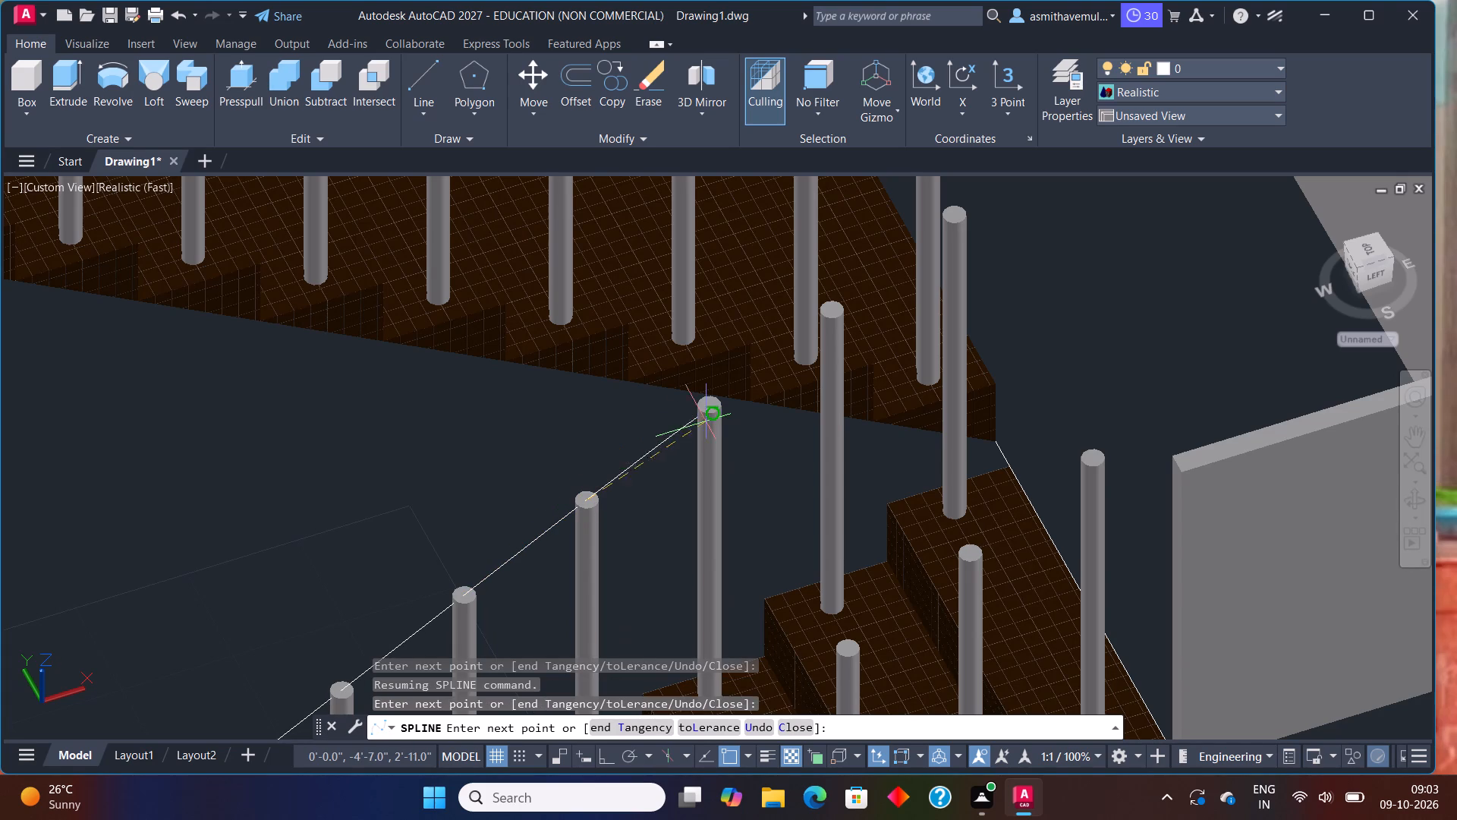
click(706, 409)
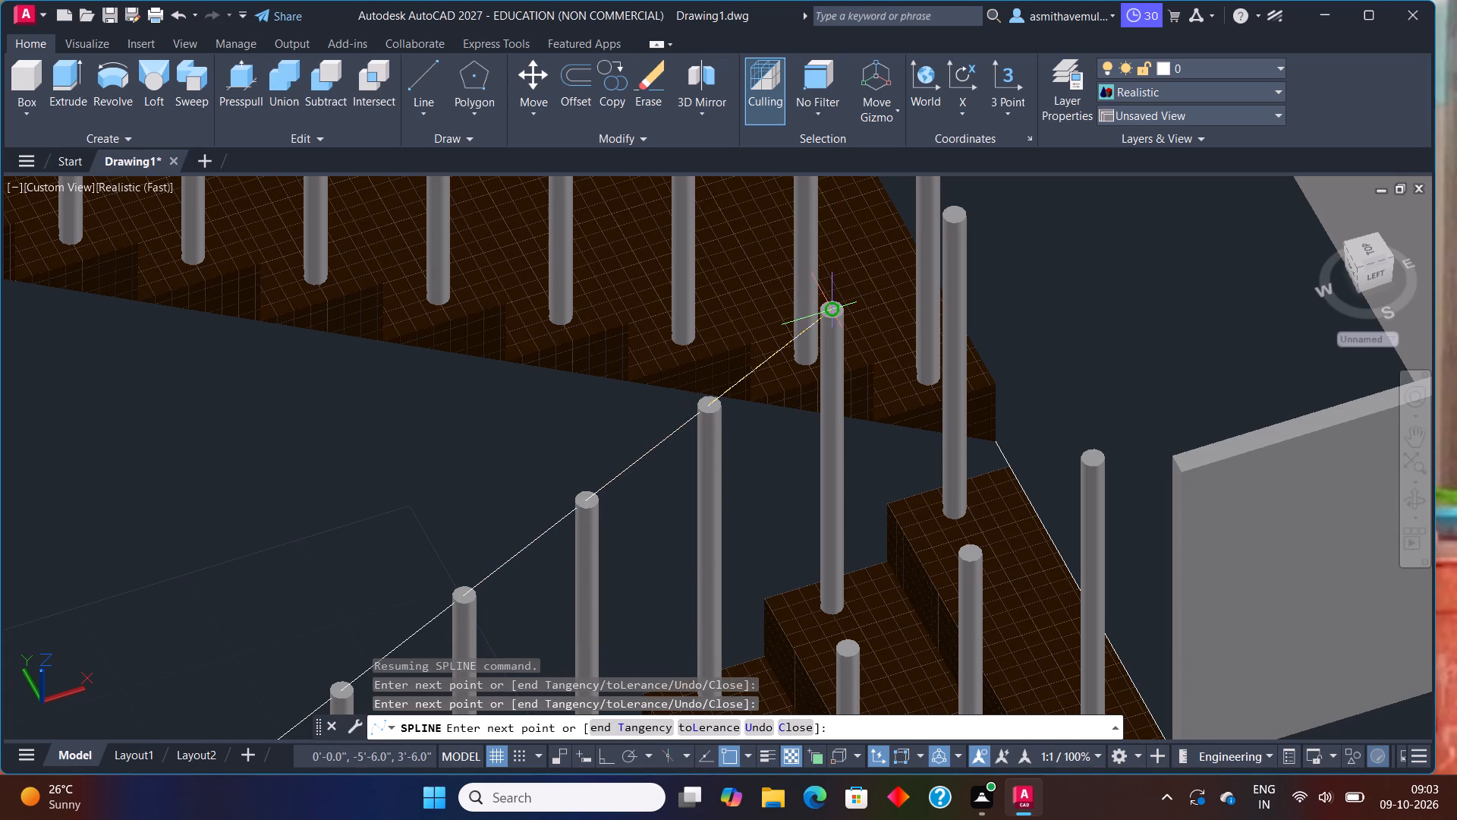
click(835, 309)
click(950, 210)
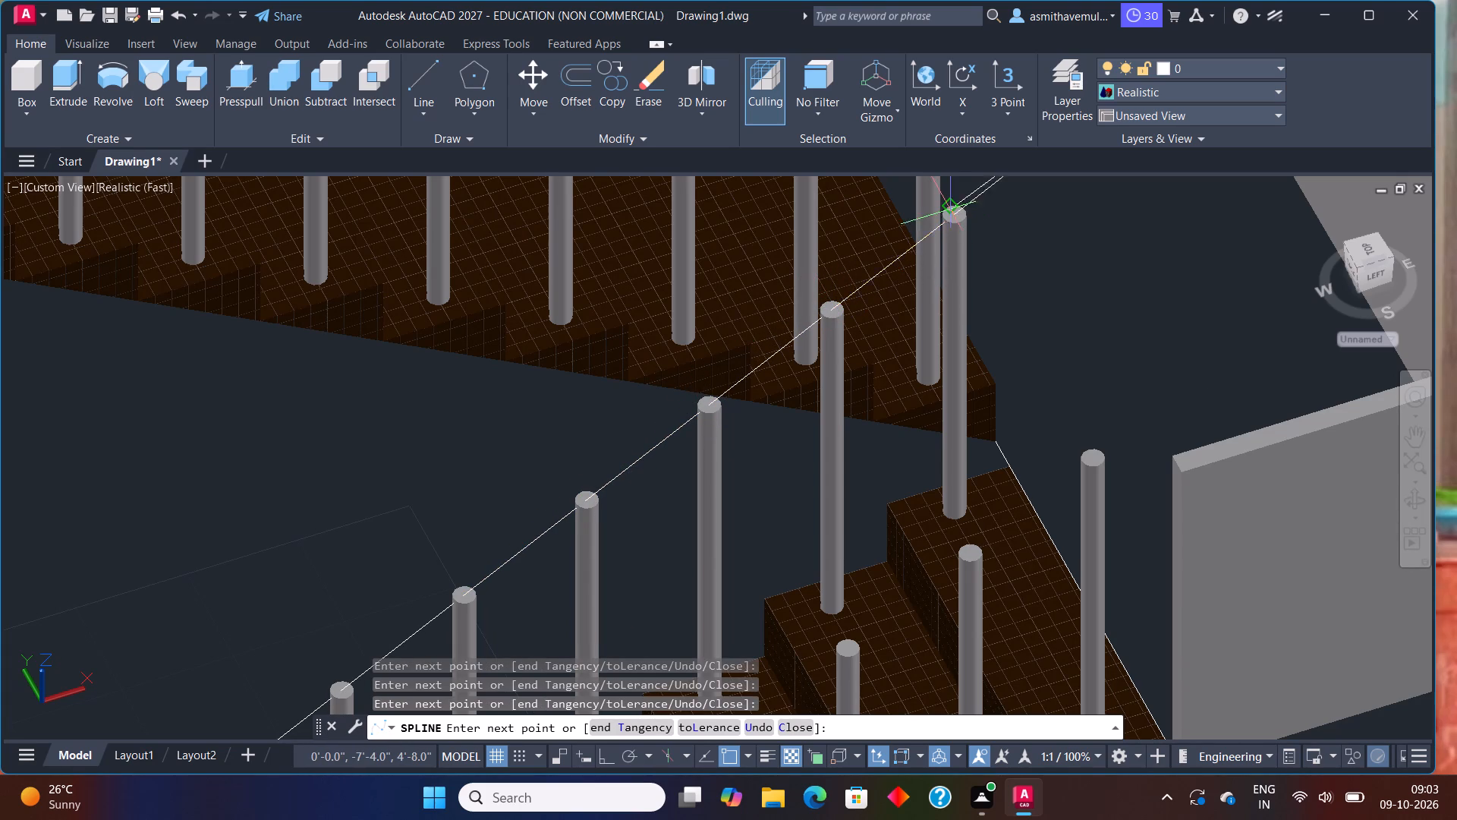
Continue the spline across the landing gap through the top centers of the second flight's inner posts and end it at the last post.
middle_drag(945, 222, 830, 612)
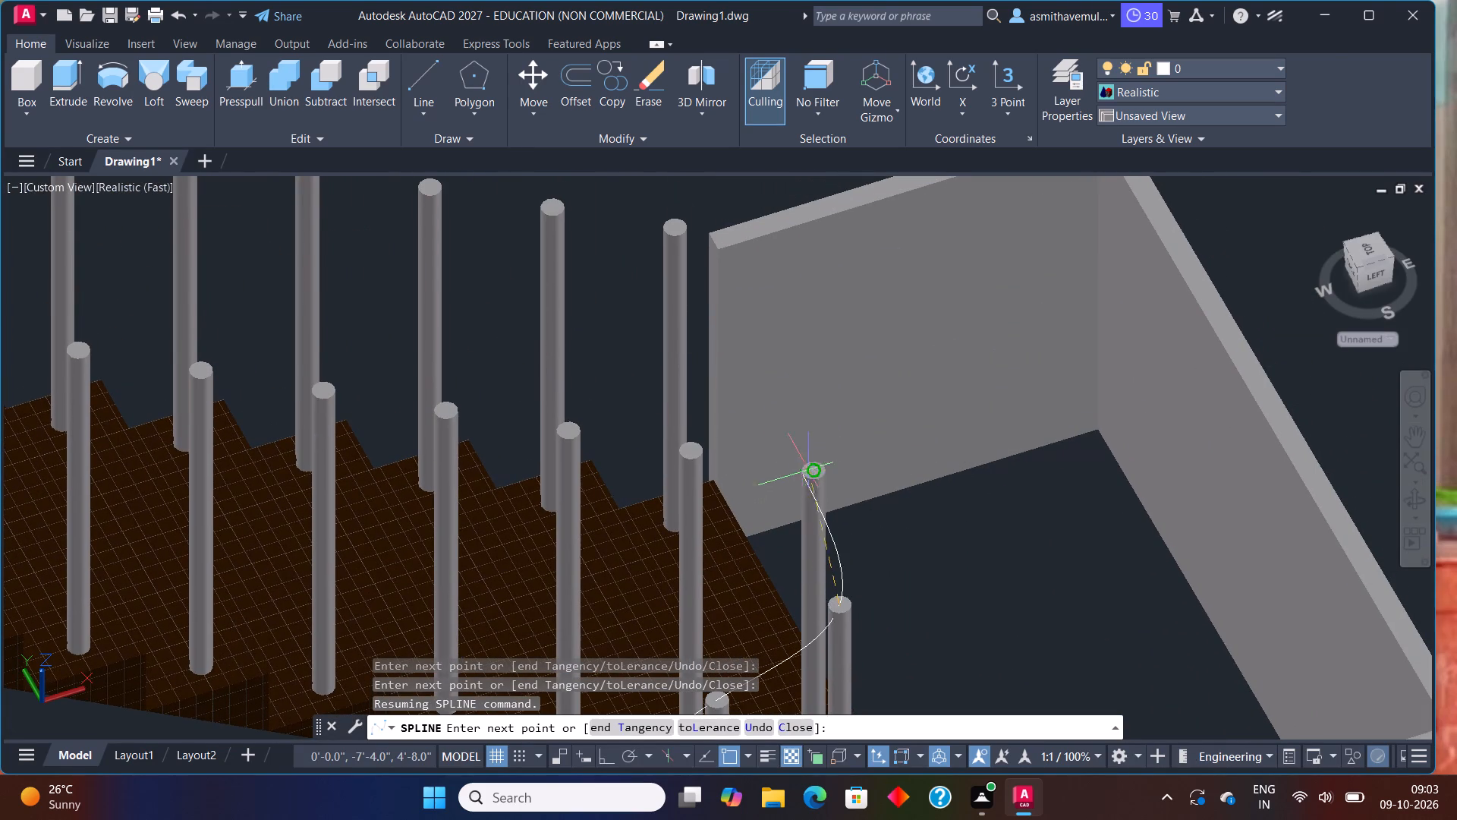
click(816, 467)
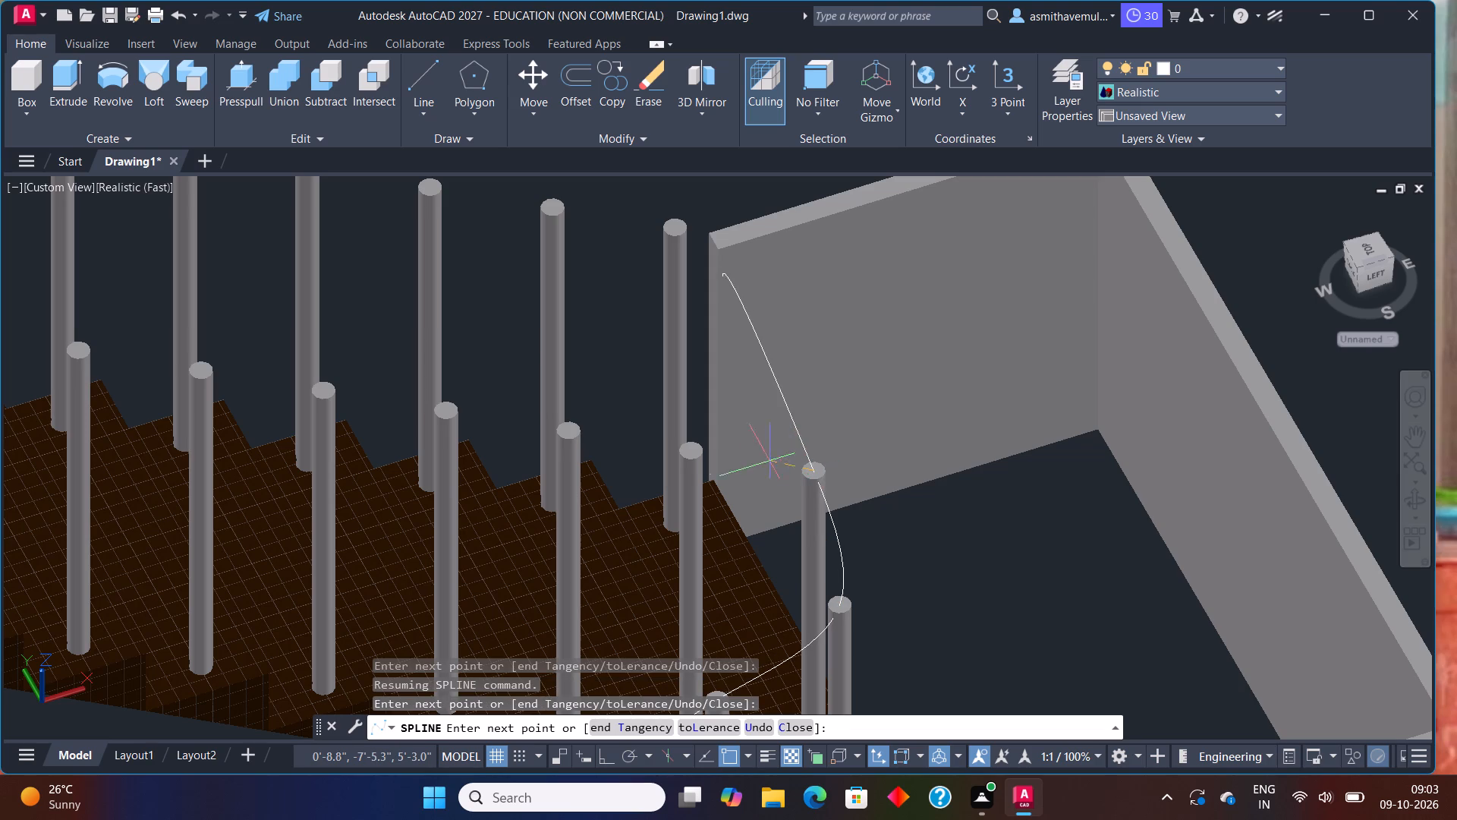
click(690, 449)
click(566, 430)
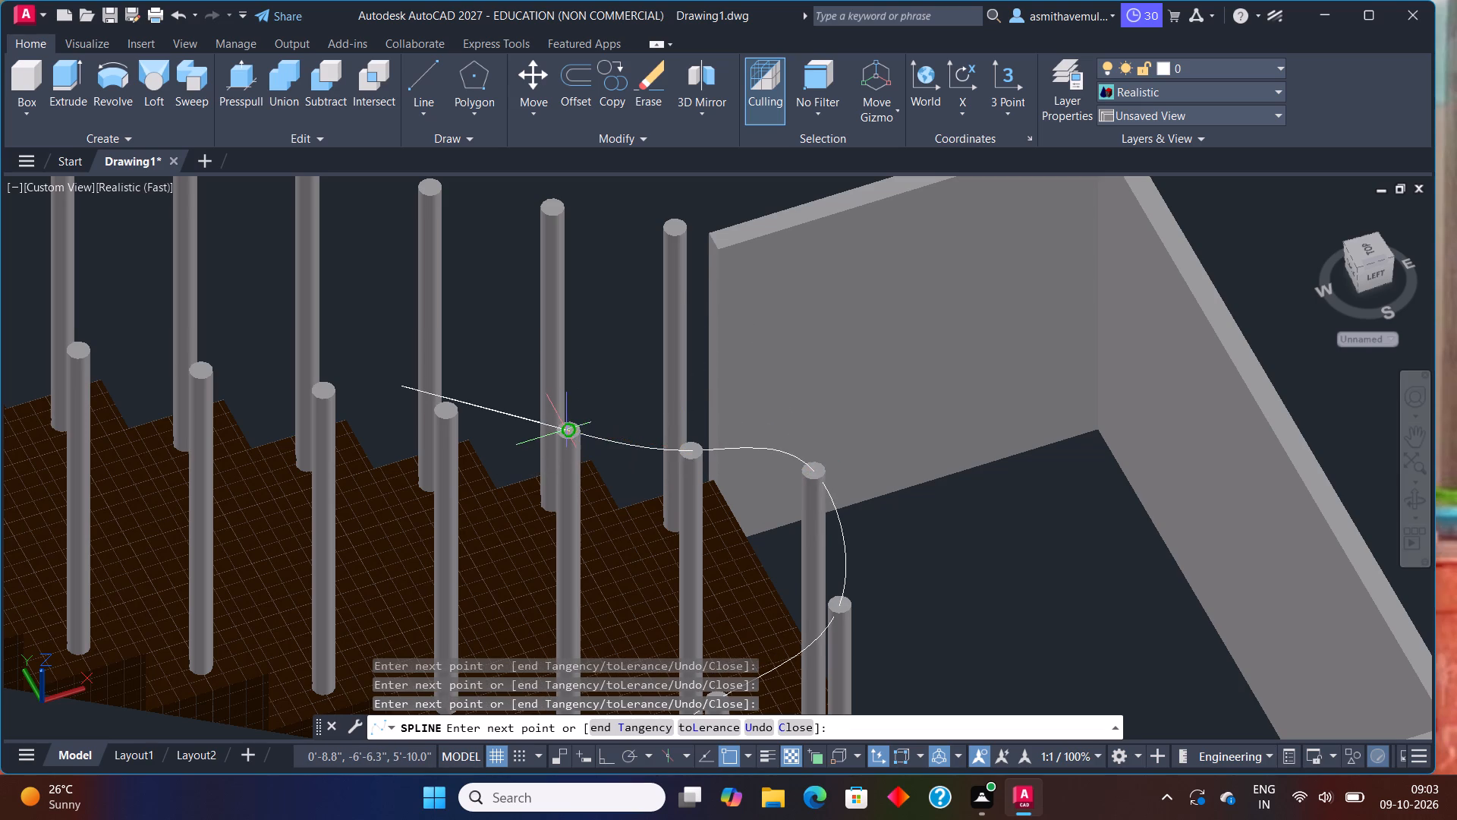
click(445, 415)
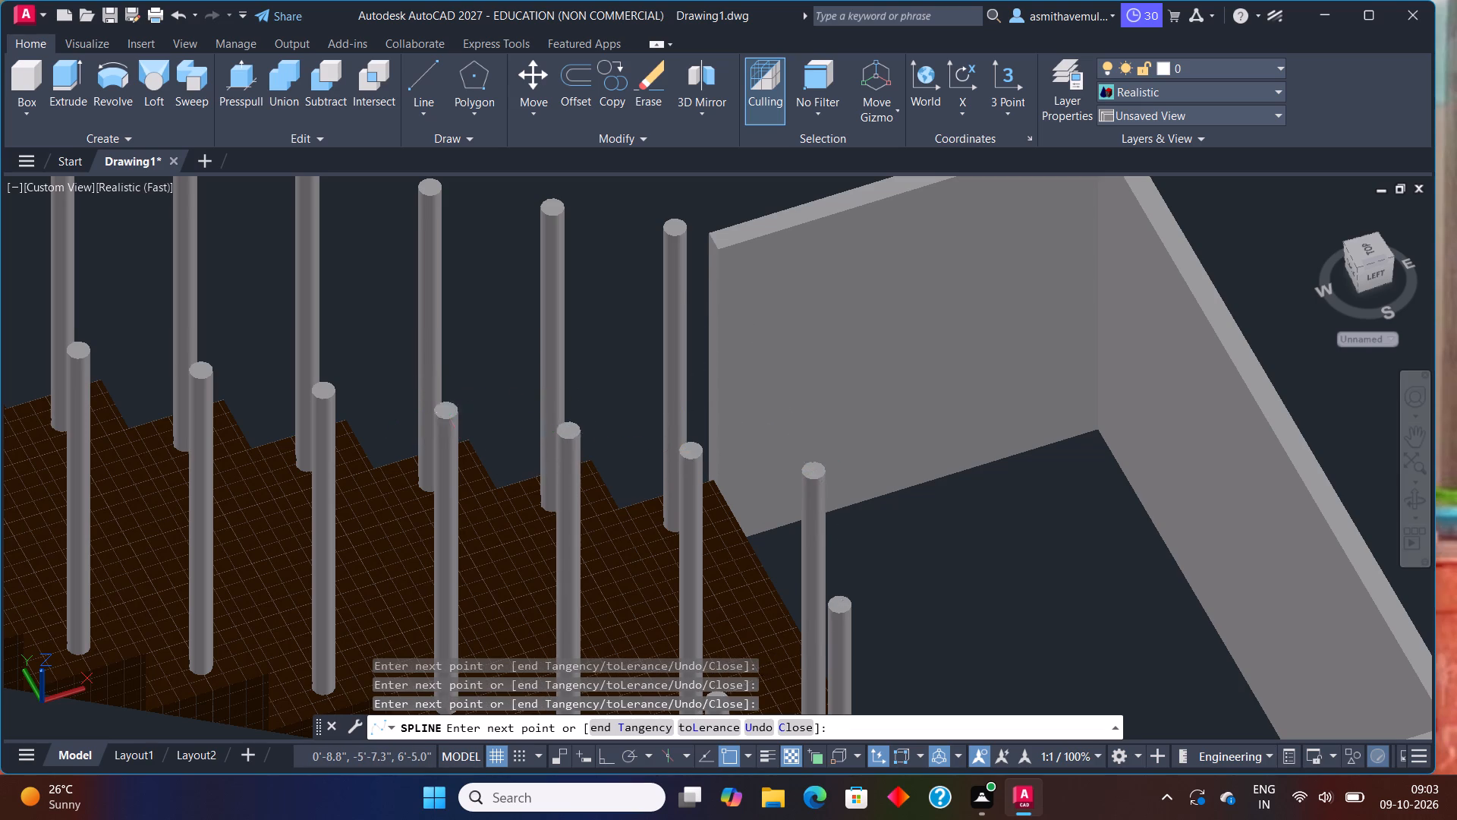
click(320, 390)
middle_drag(198, 394, 587, 452)
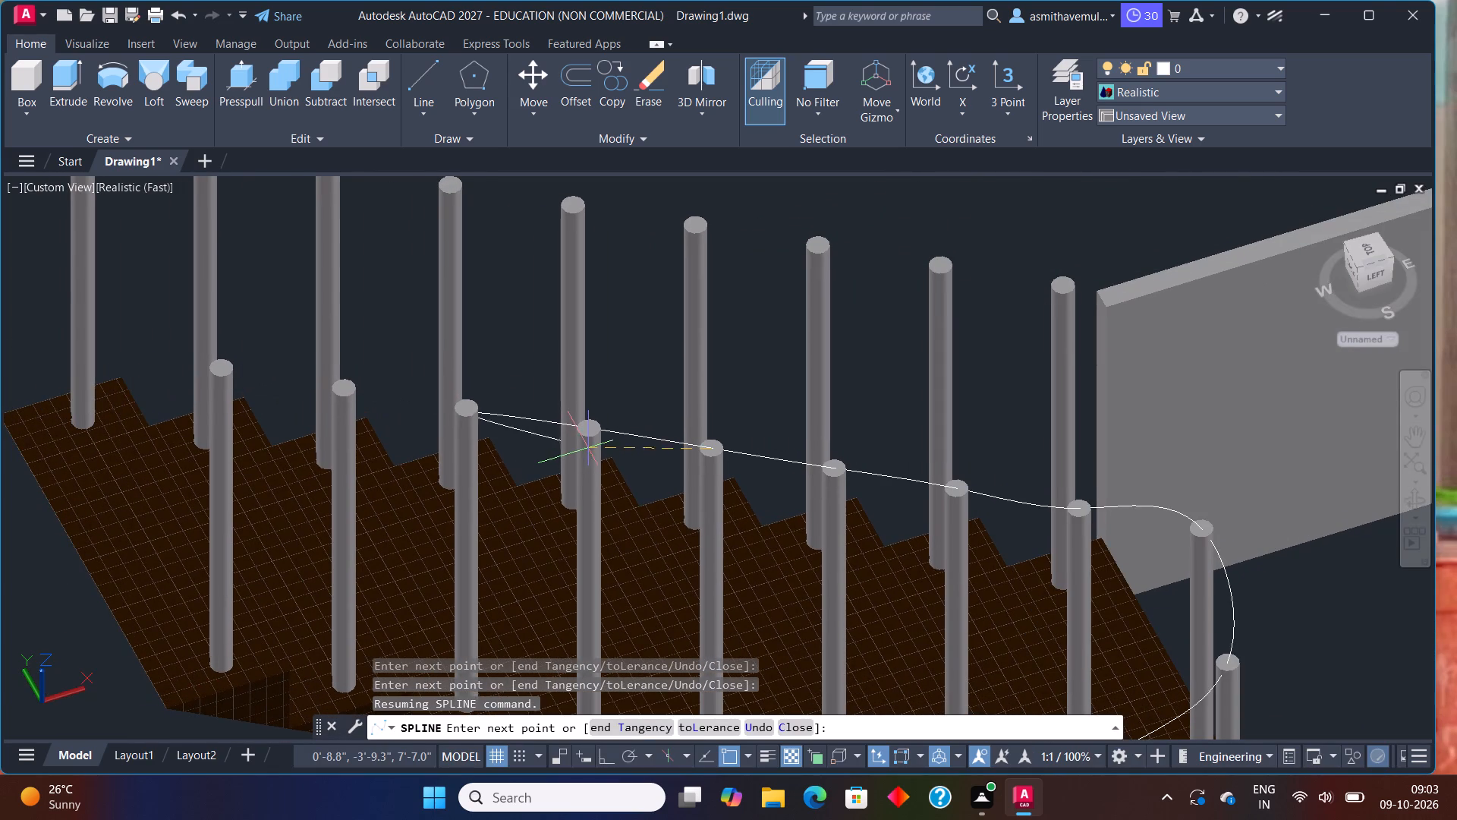
click(585, 430)
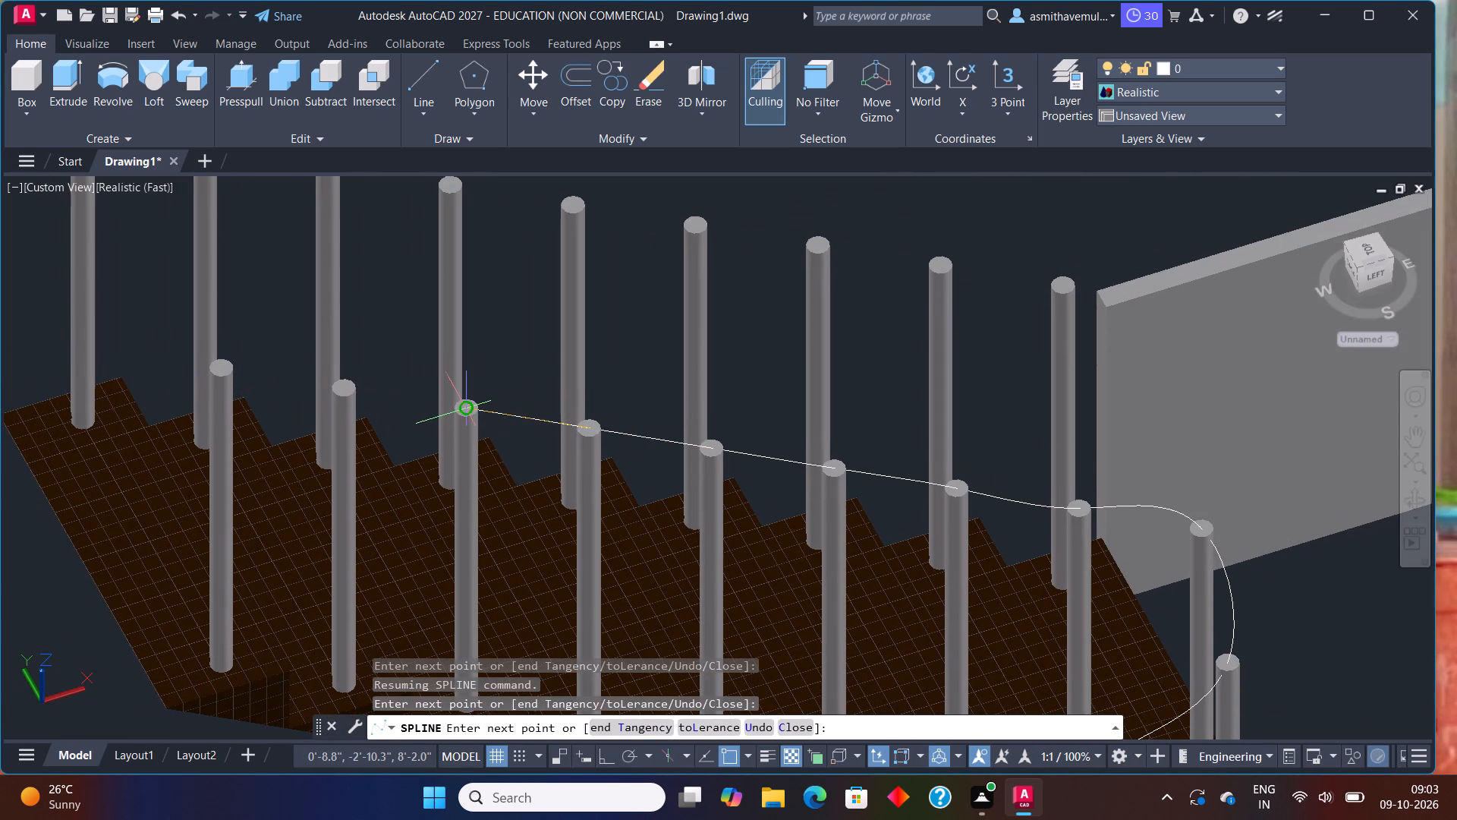
click(463, 408)
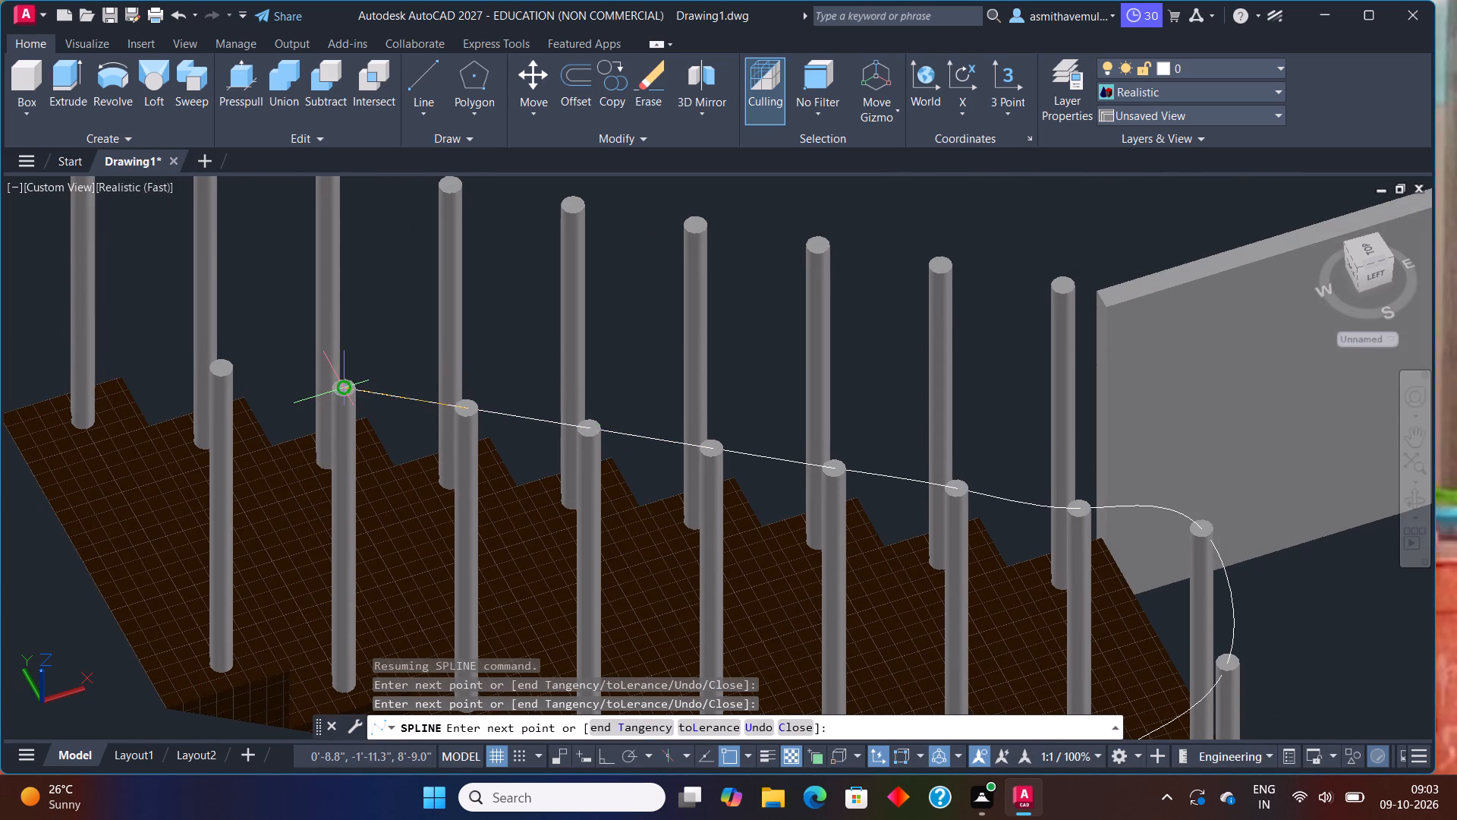
click(342, 386)
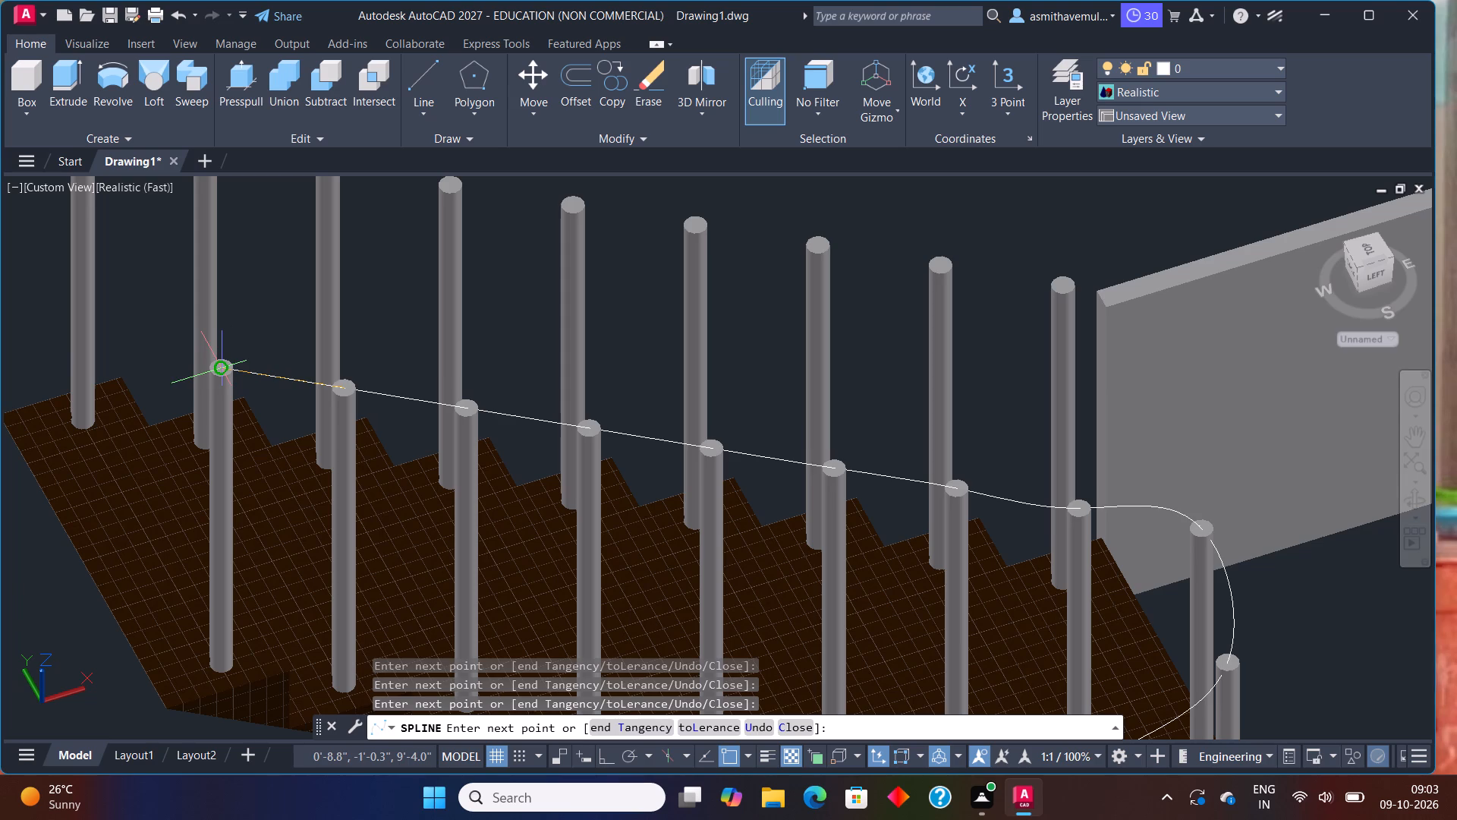
click(218, 368)
key(Return)
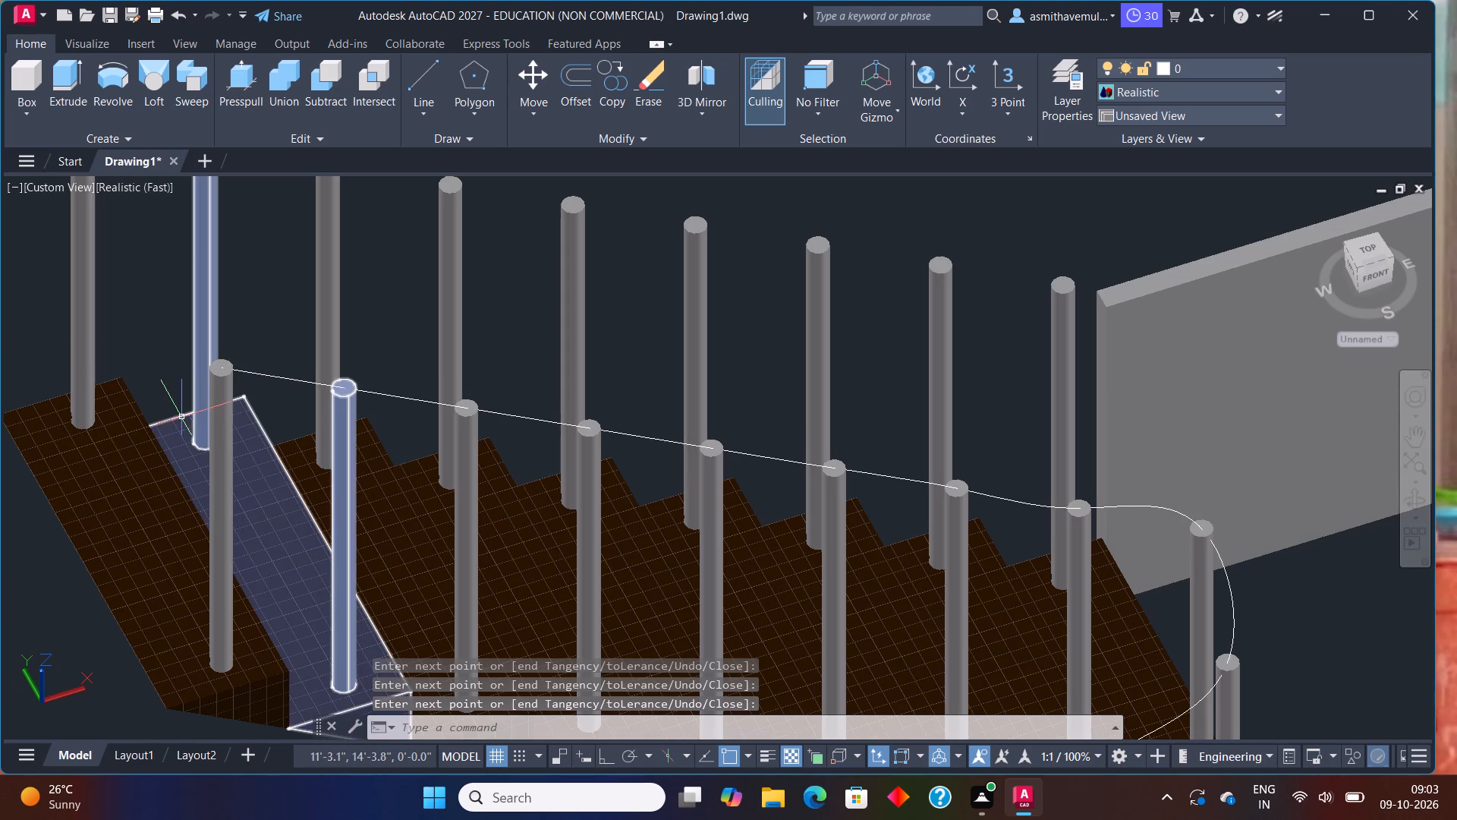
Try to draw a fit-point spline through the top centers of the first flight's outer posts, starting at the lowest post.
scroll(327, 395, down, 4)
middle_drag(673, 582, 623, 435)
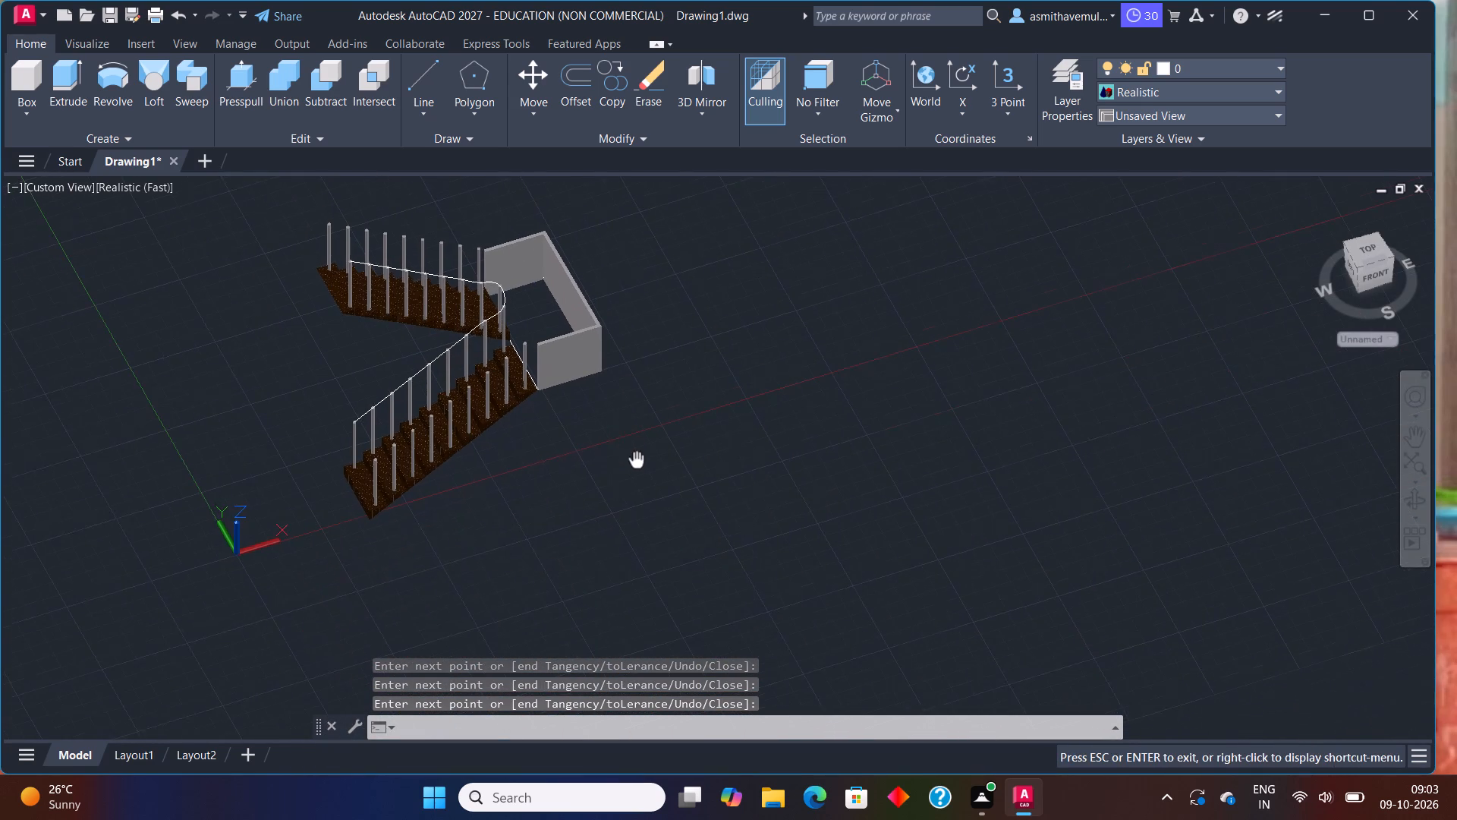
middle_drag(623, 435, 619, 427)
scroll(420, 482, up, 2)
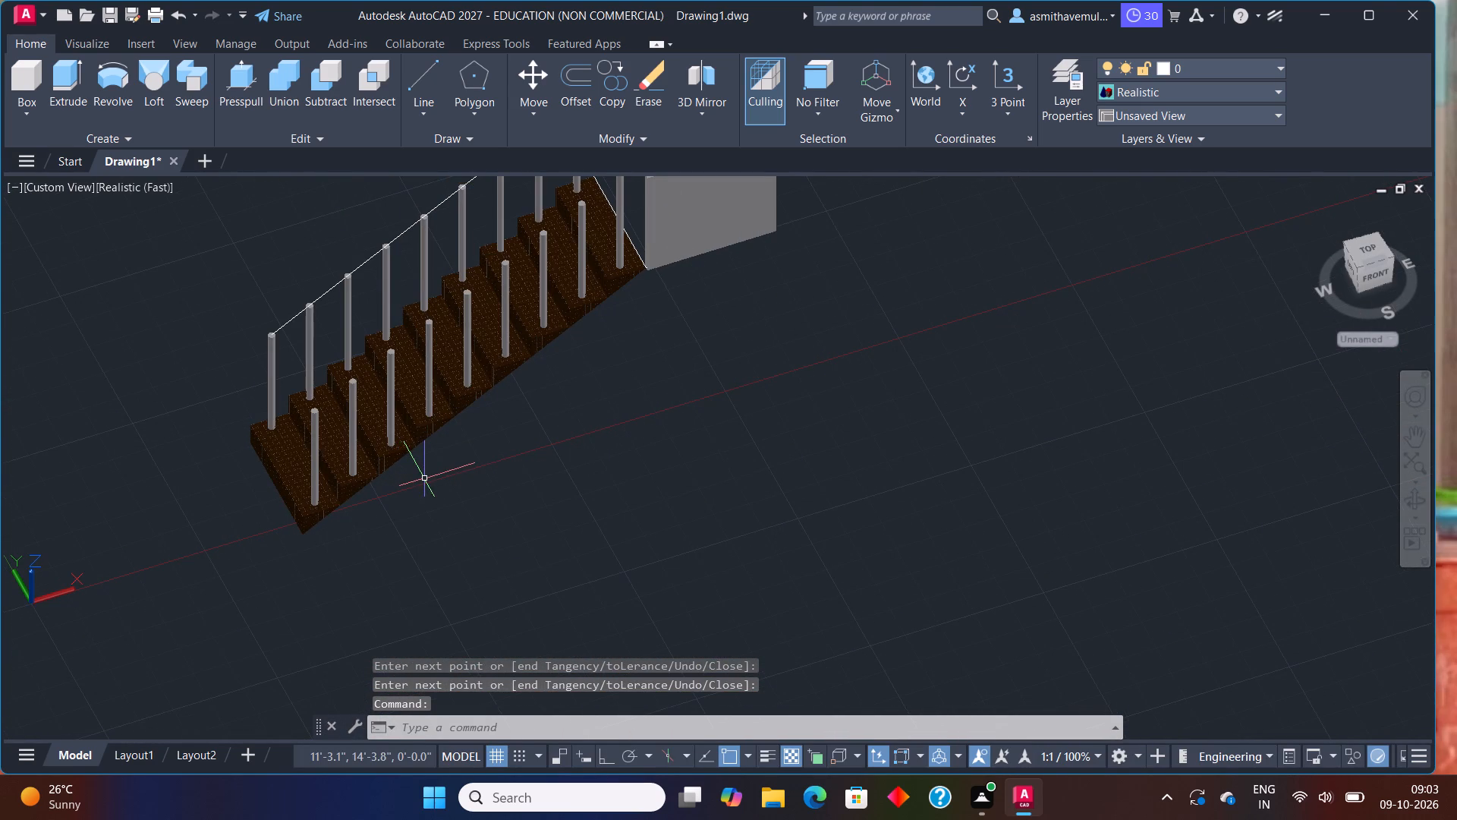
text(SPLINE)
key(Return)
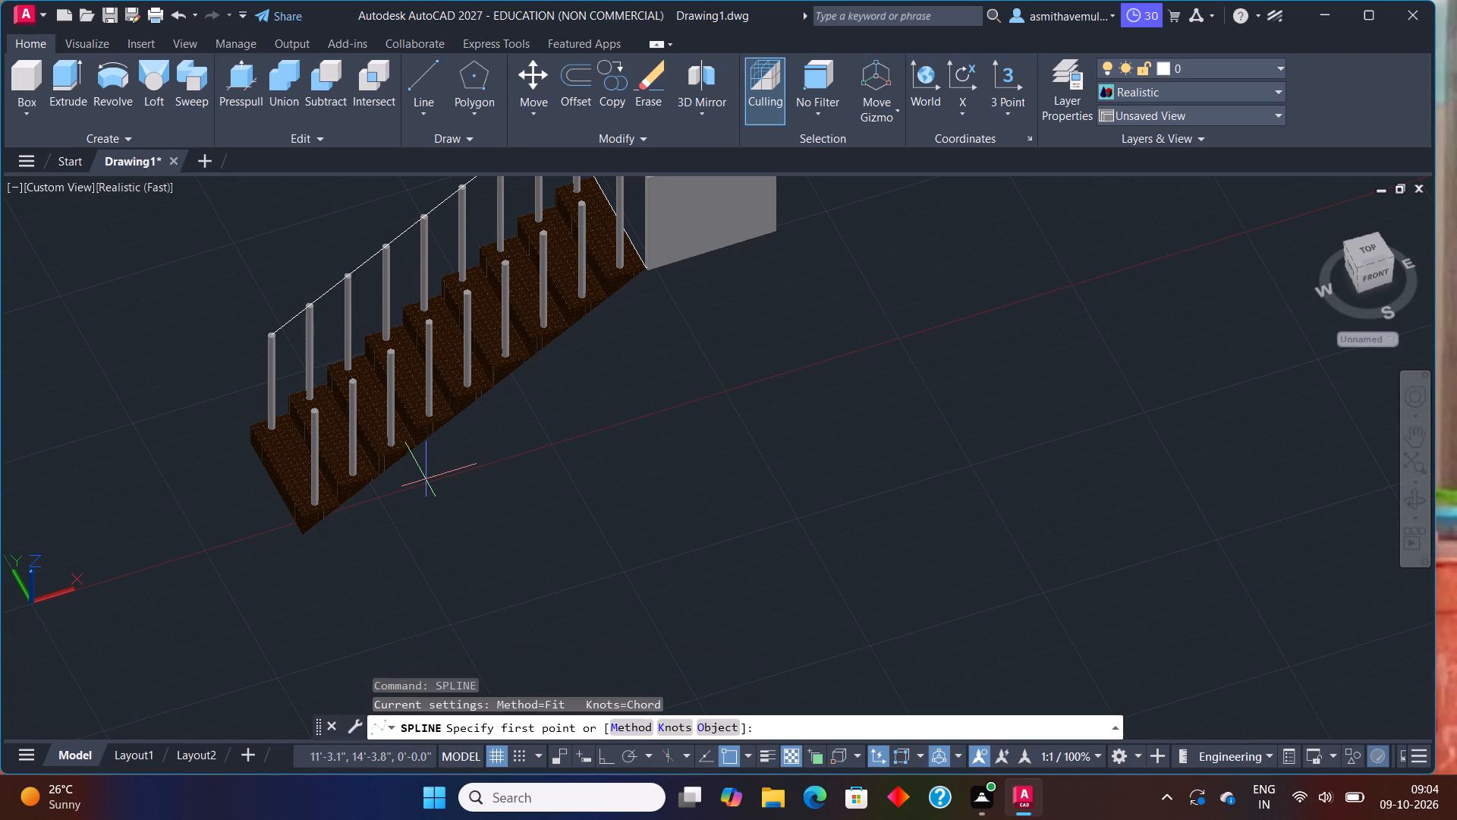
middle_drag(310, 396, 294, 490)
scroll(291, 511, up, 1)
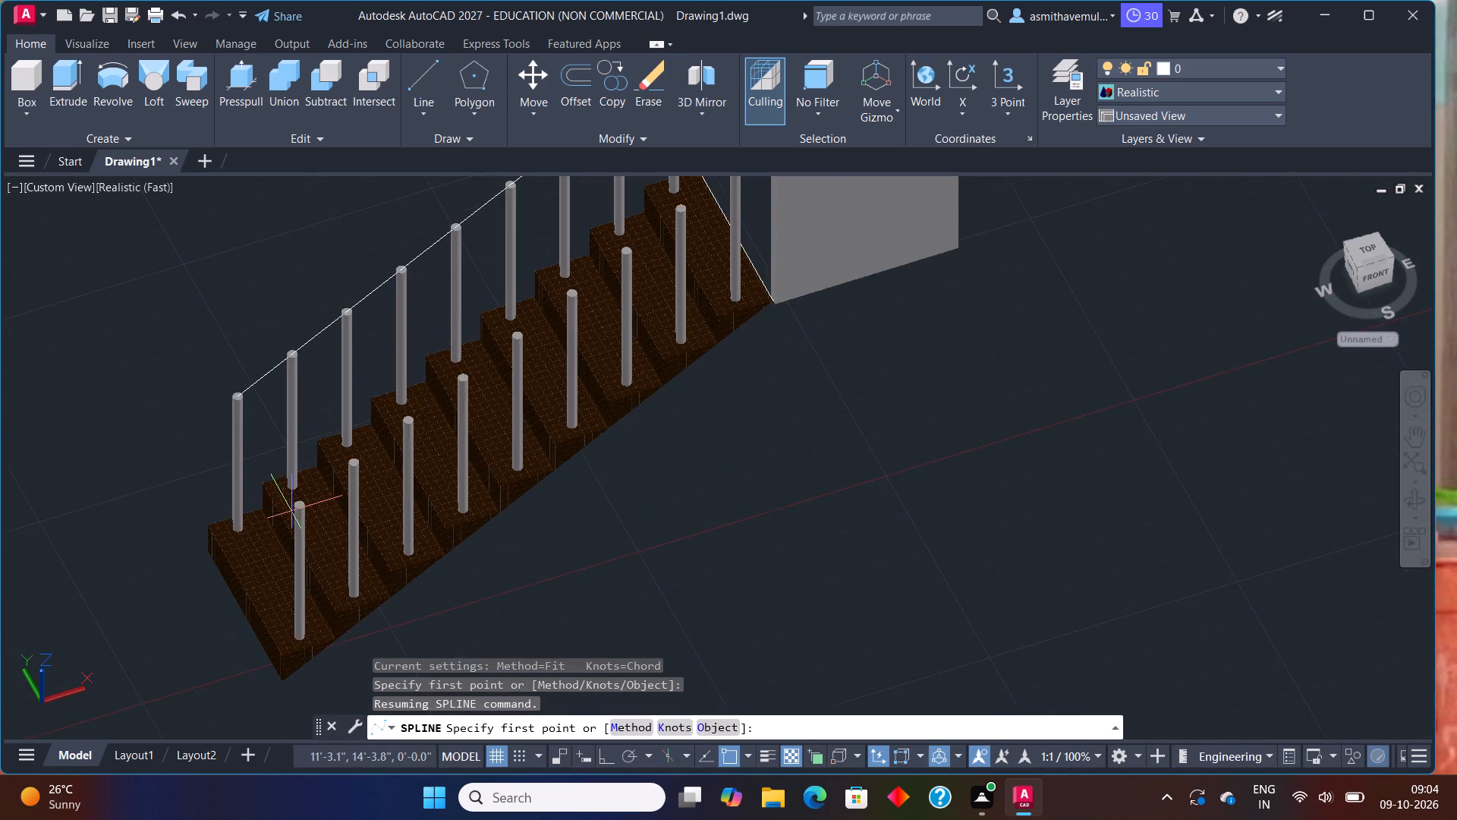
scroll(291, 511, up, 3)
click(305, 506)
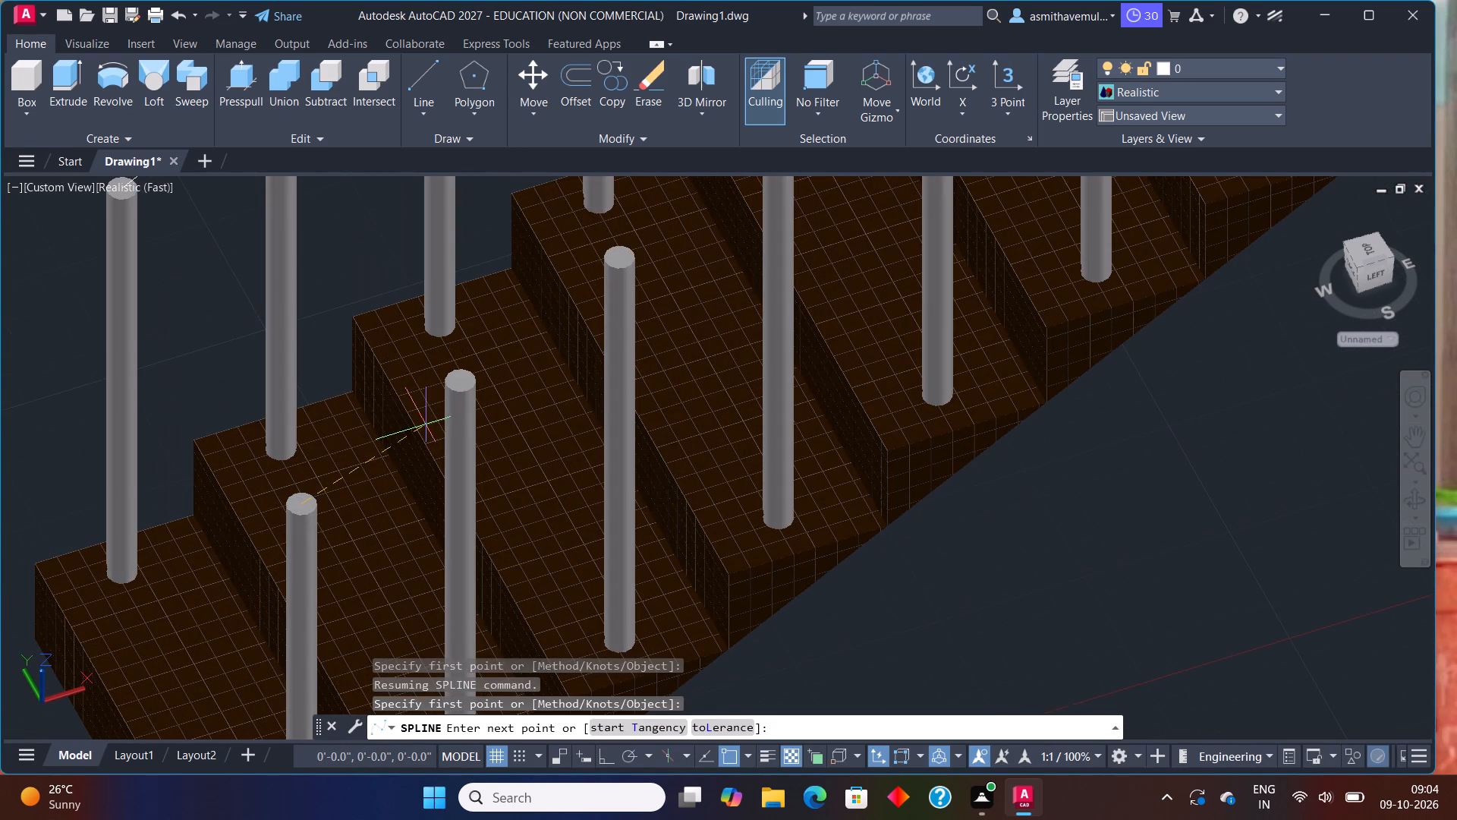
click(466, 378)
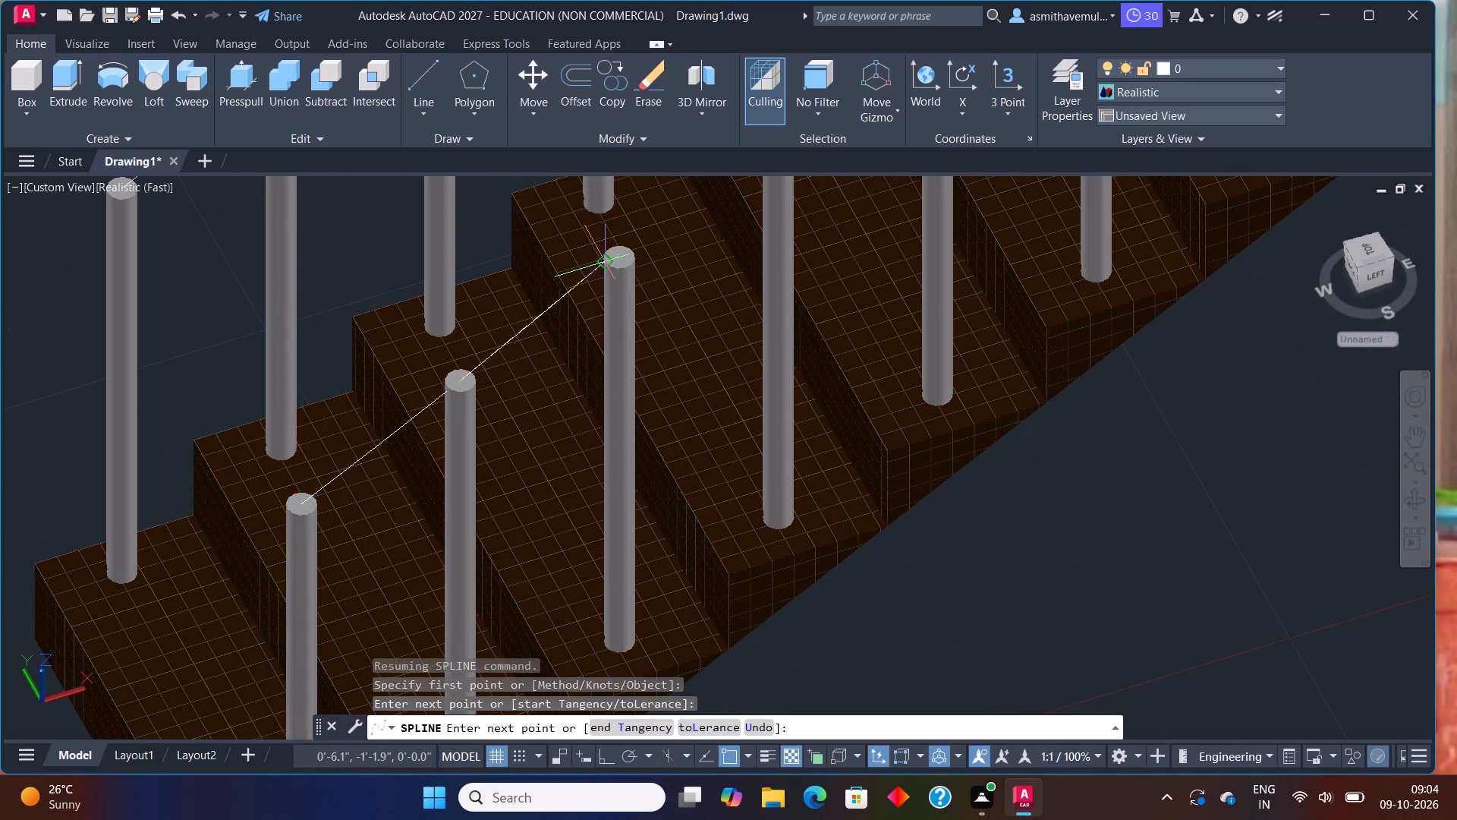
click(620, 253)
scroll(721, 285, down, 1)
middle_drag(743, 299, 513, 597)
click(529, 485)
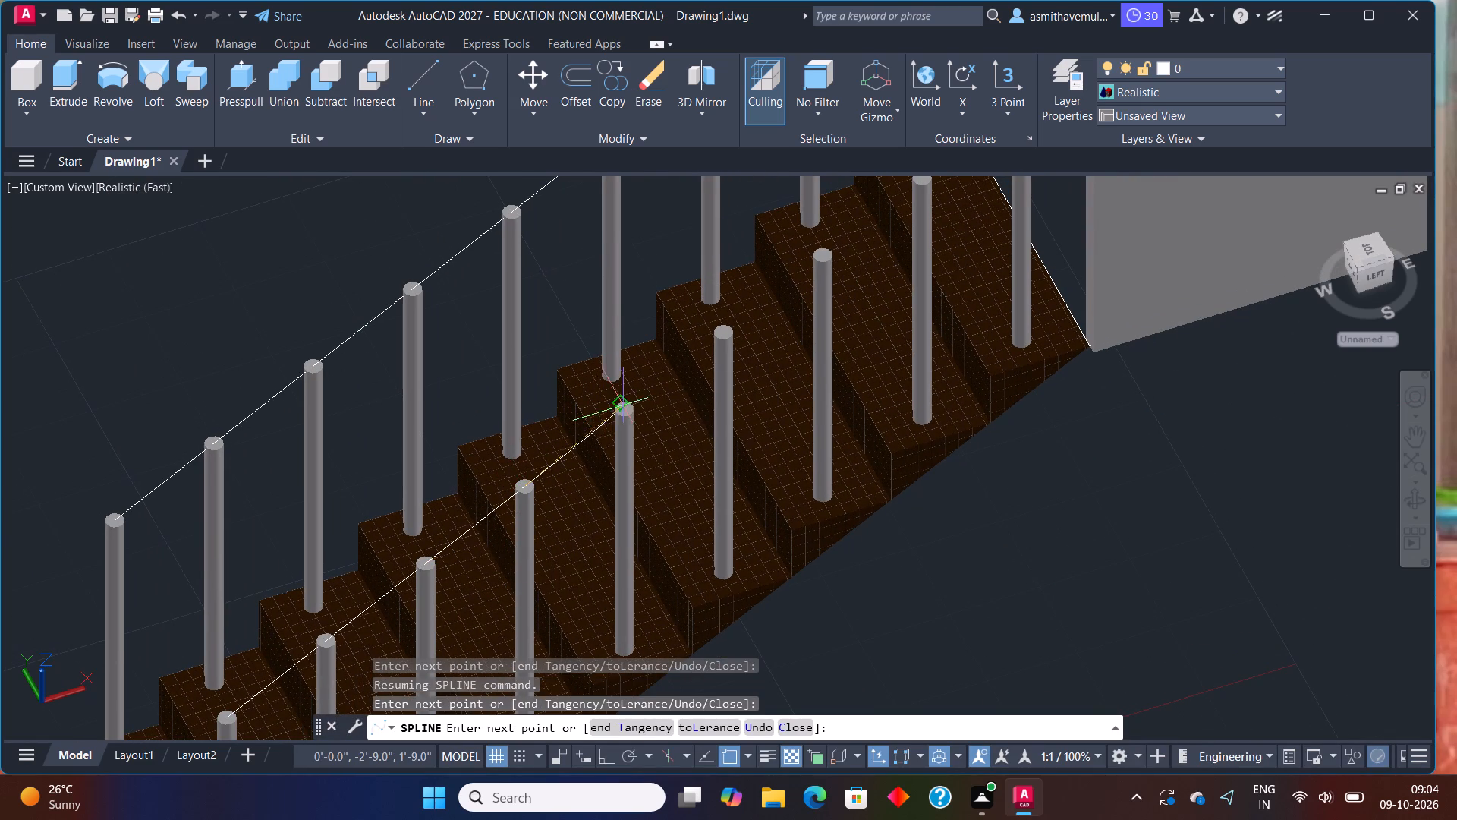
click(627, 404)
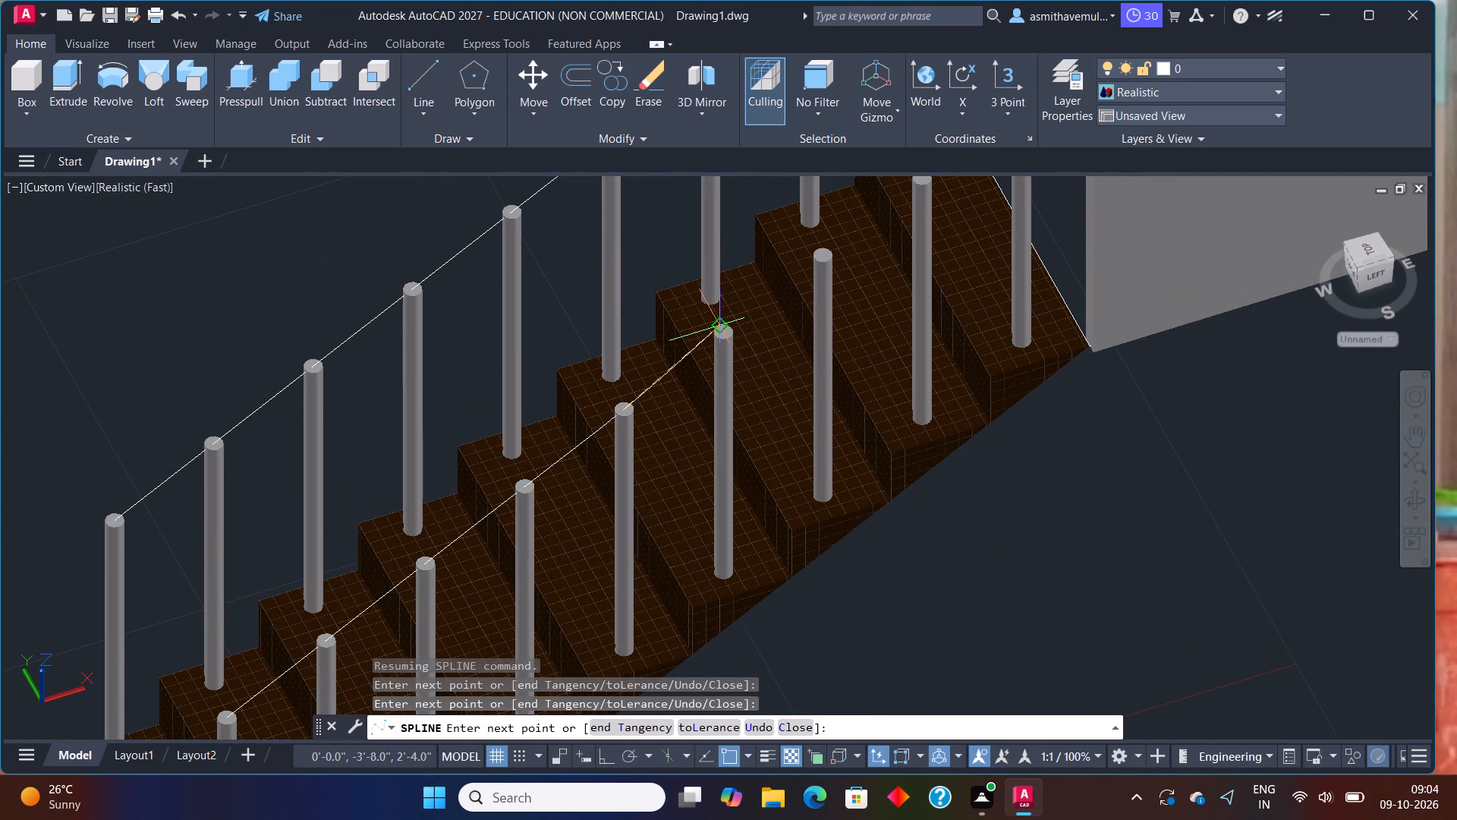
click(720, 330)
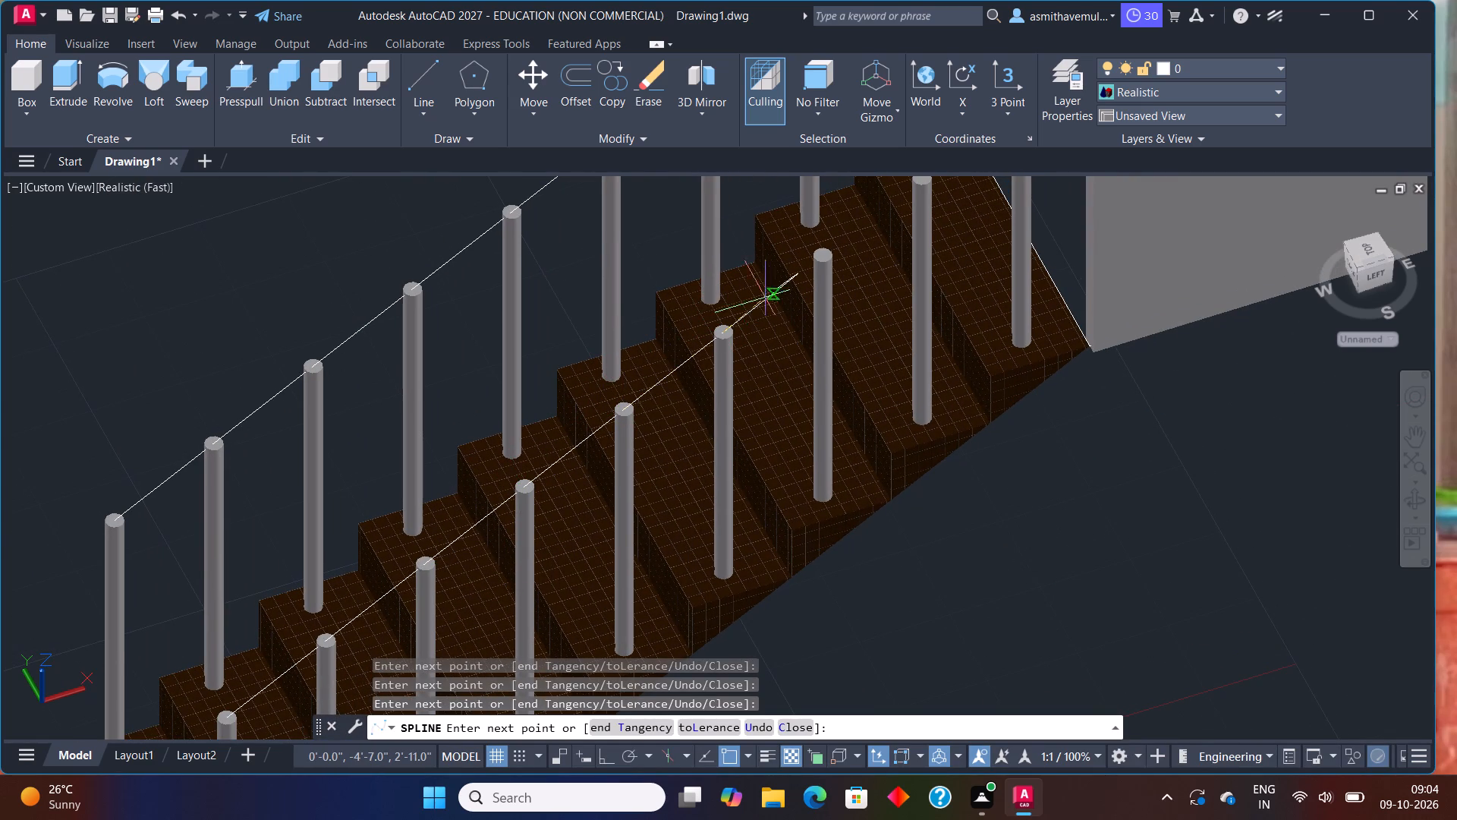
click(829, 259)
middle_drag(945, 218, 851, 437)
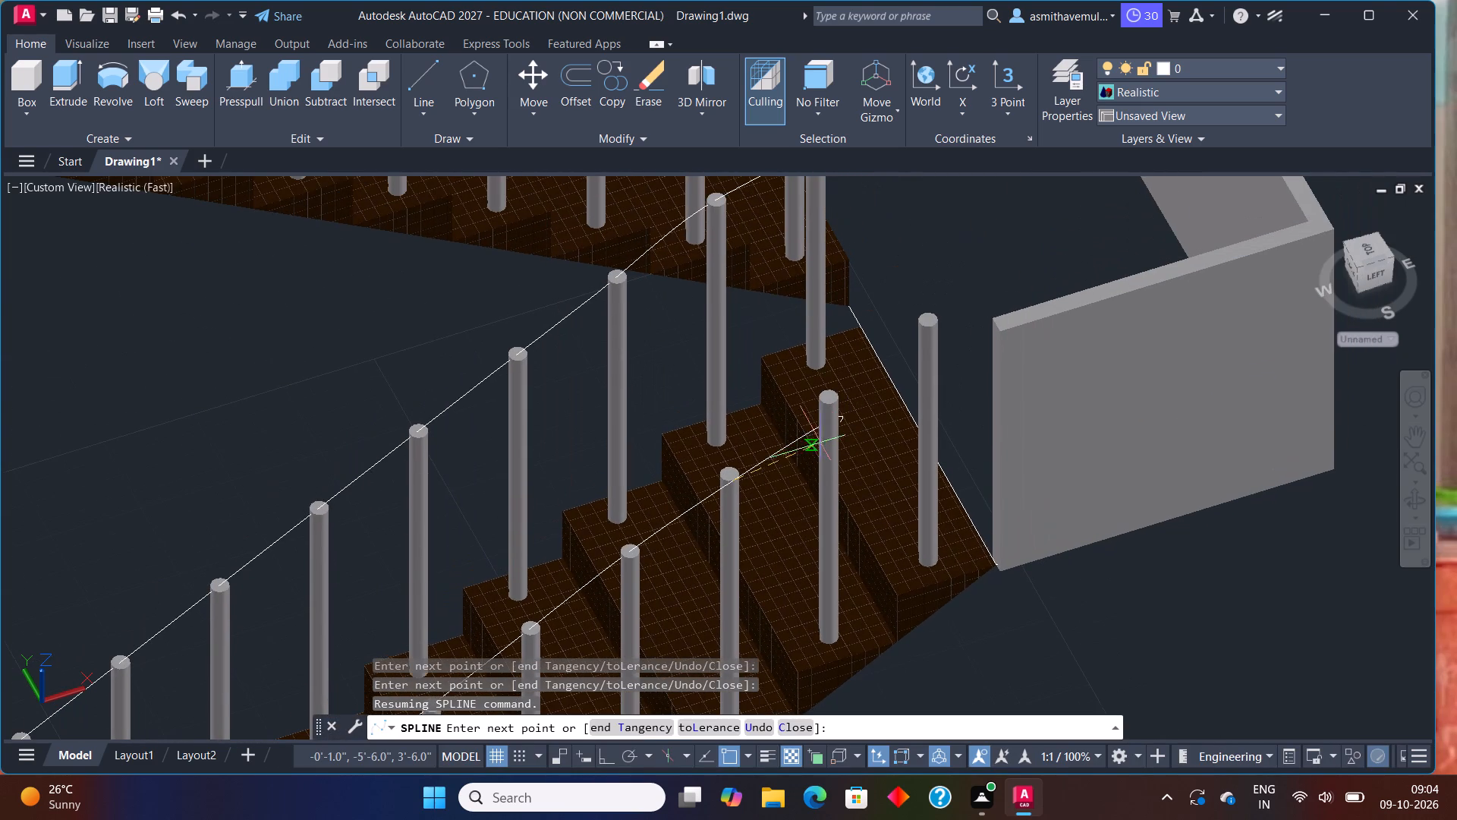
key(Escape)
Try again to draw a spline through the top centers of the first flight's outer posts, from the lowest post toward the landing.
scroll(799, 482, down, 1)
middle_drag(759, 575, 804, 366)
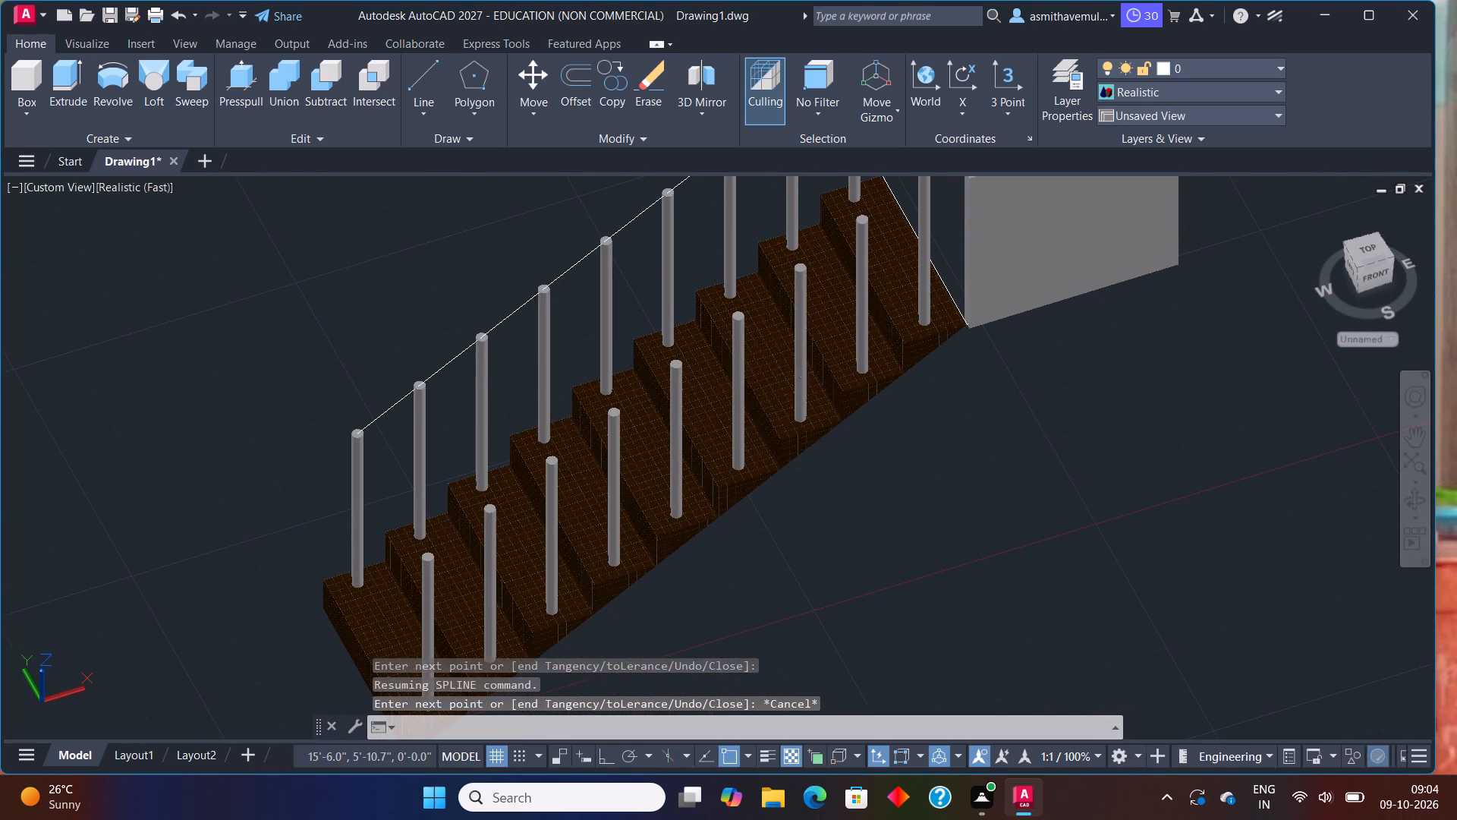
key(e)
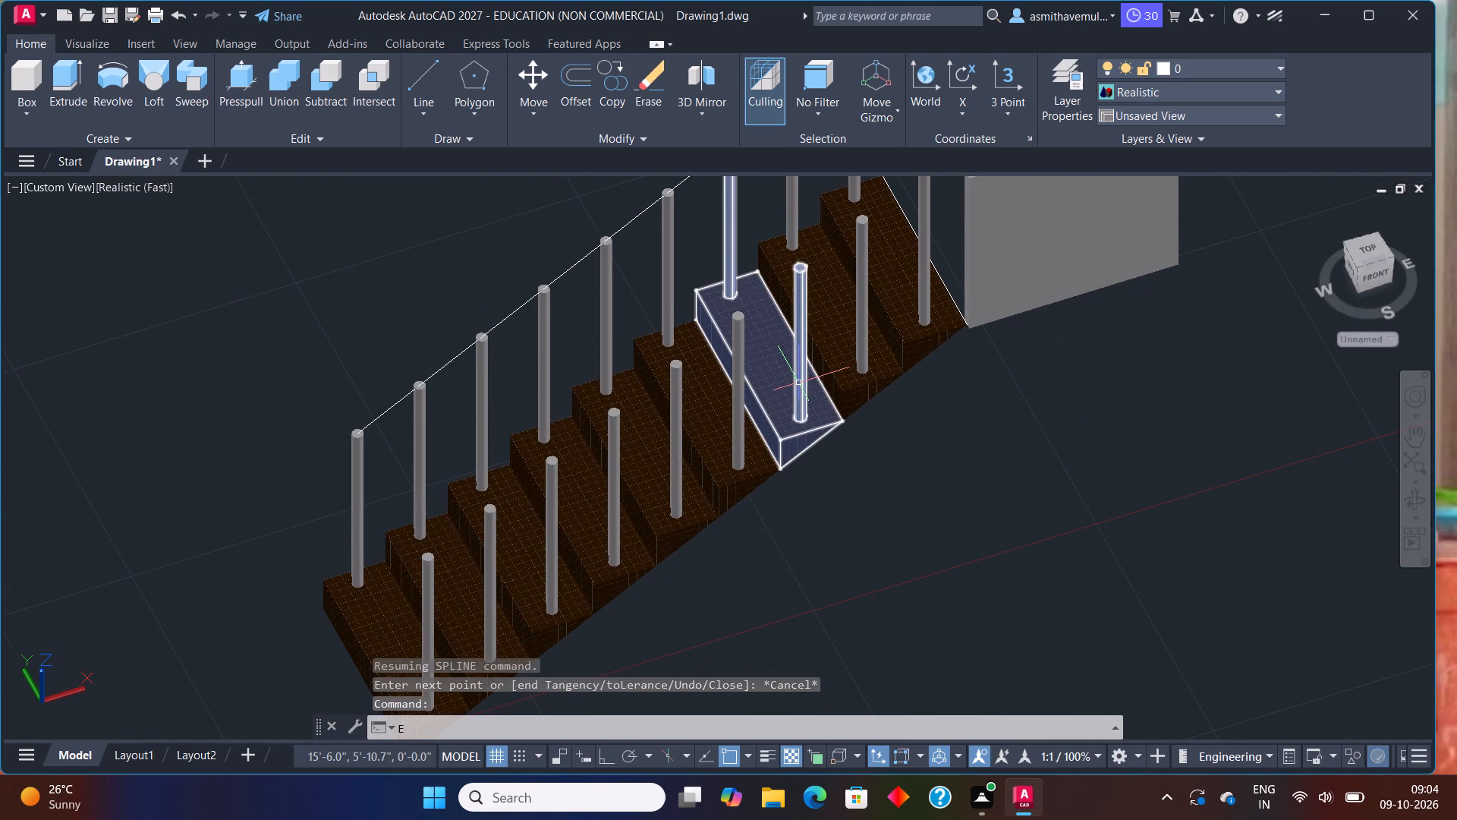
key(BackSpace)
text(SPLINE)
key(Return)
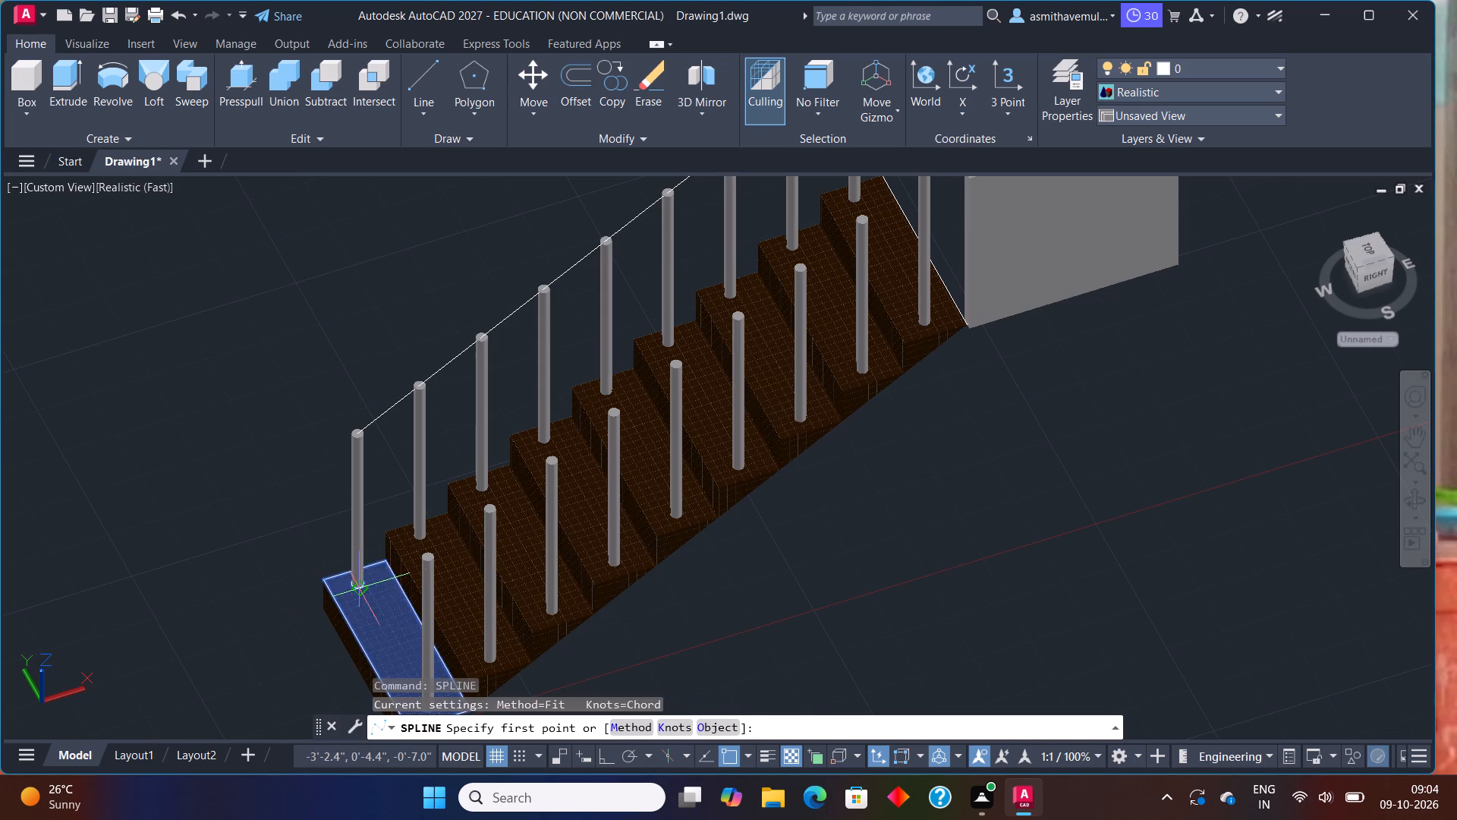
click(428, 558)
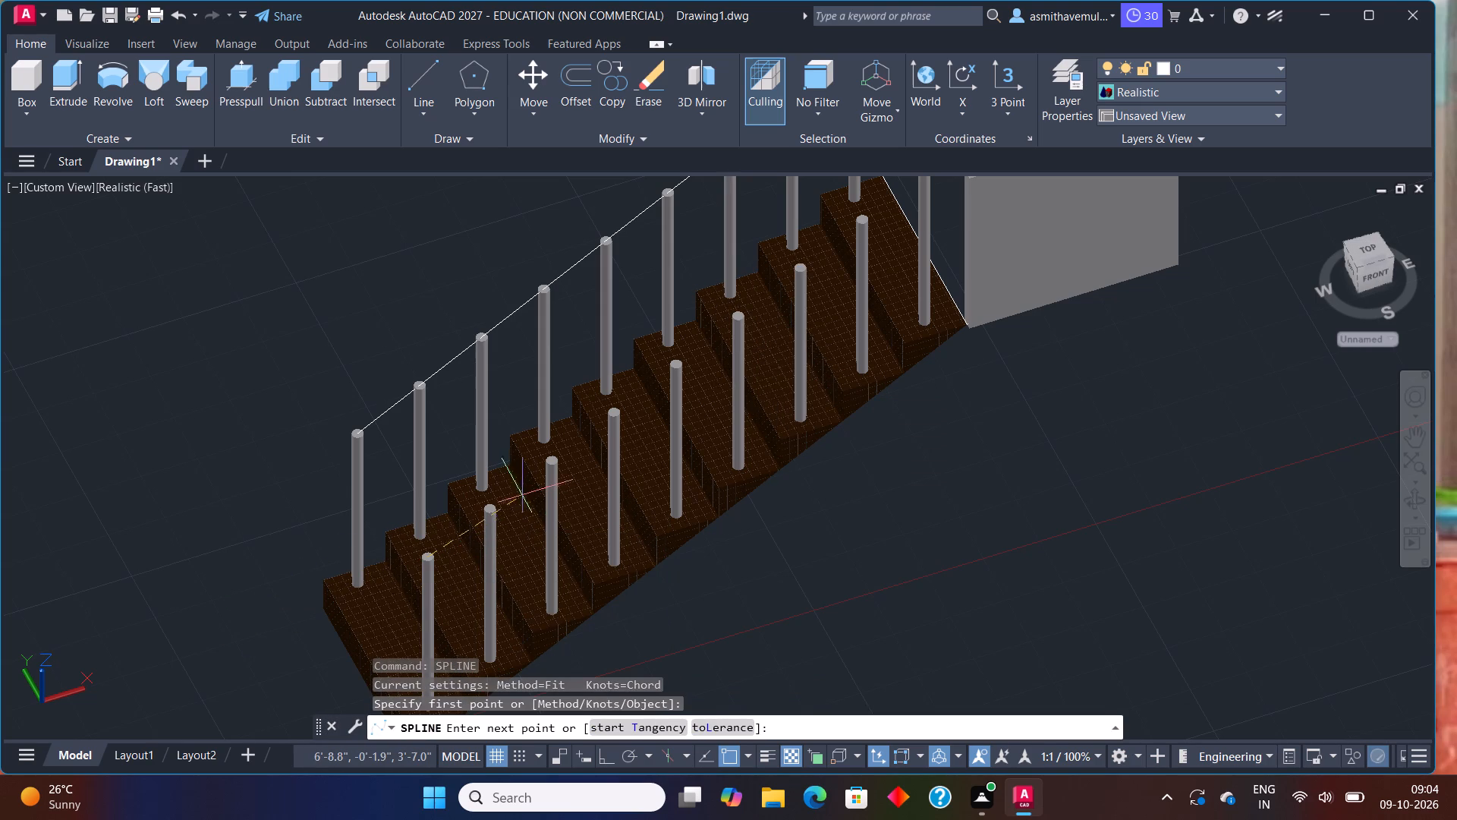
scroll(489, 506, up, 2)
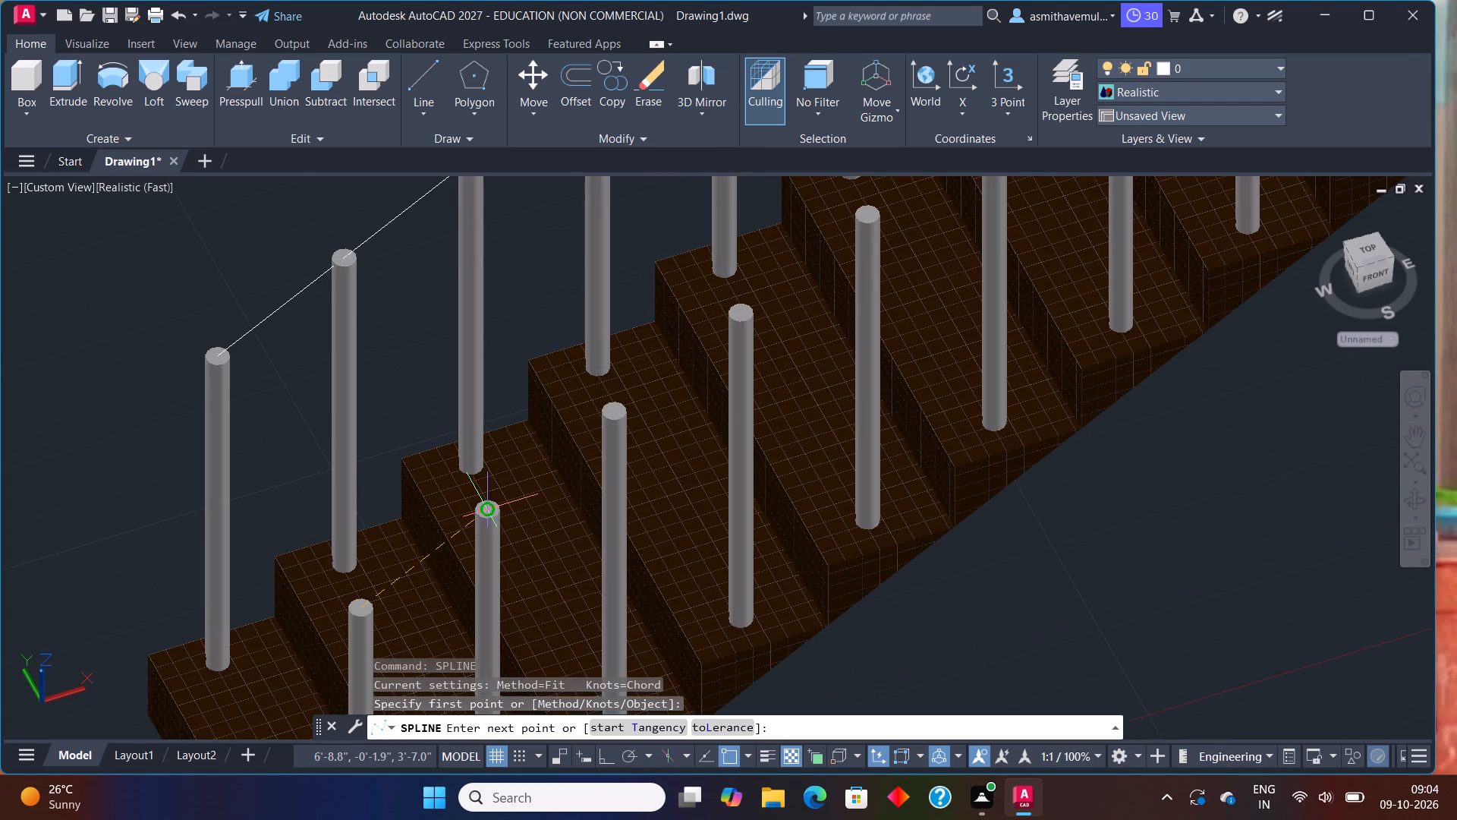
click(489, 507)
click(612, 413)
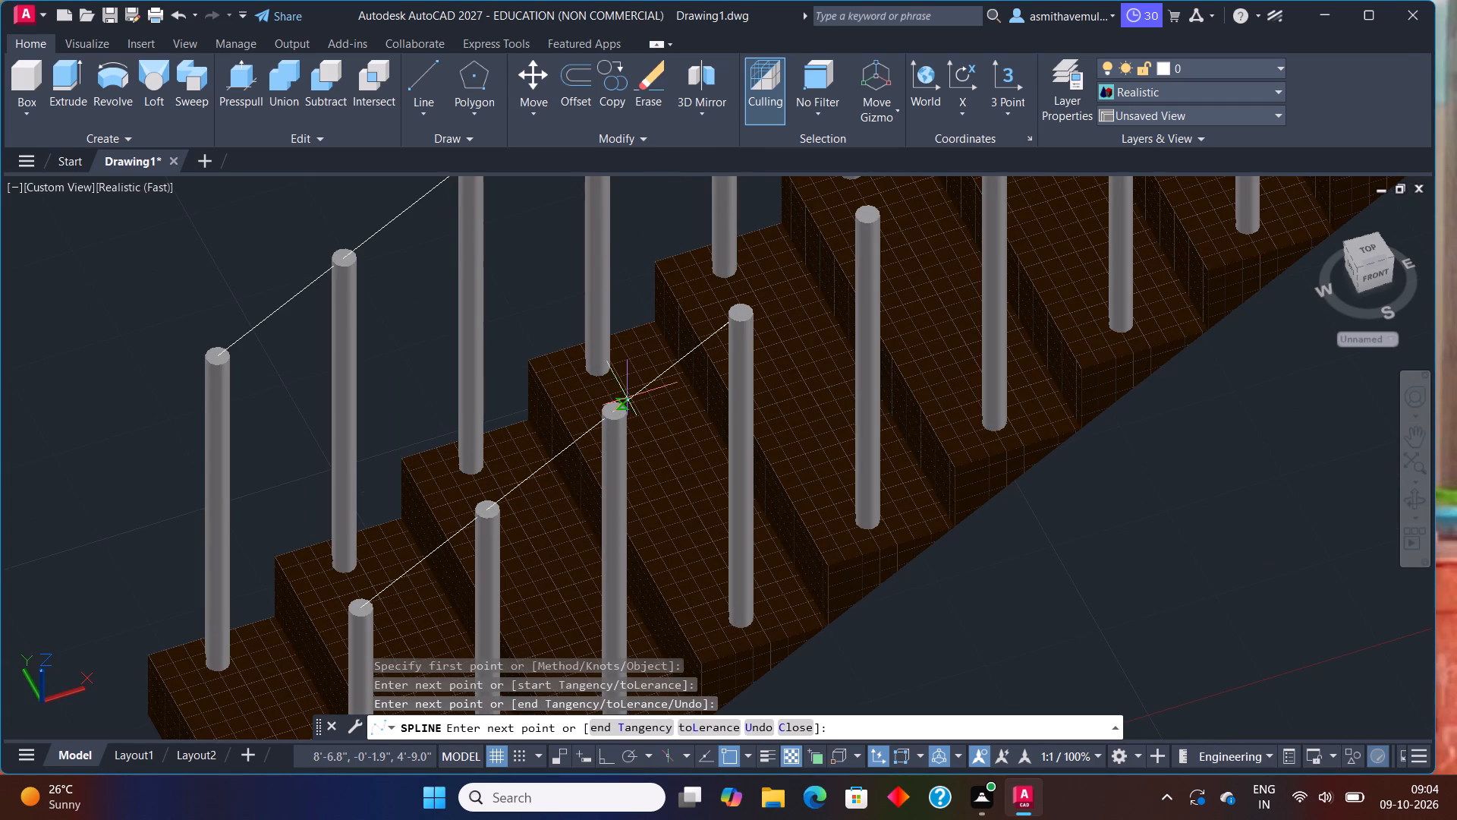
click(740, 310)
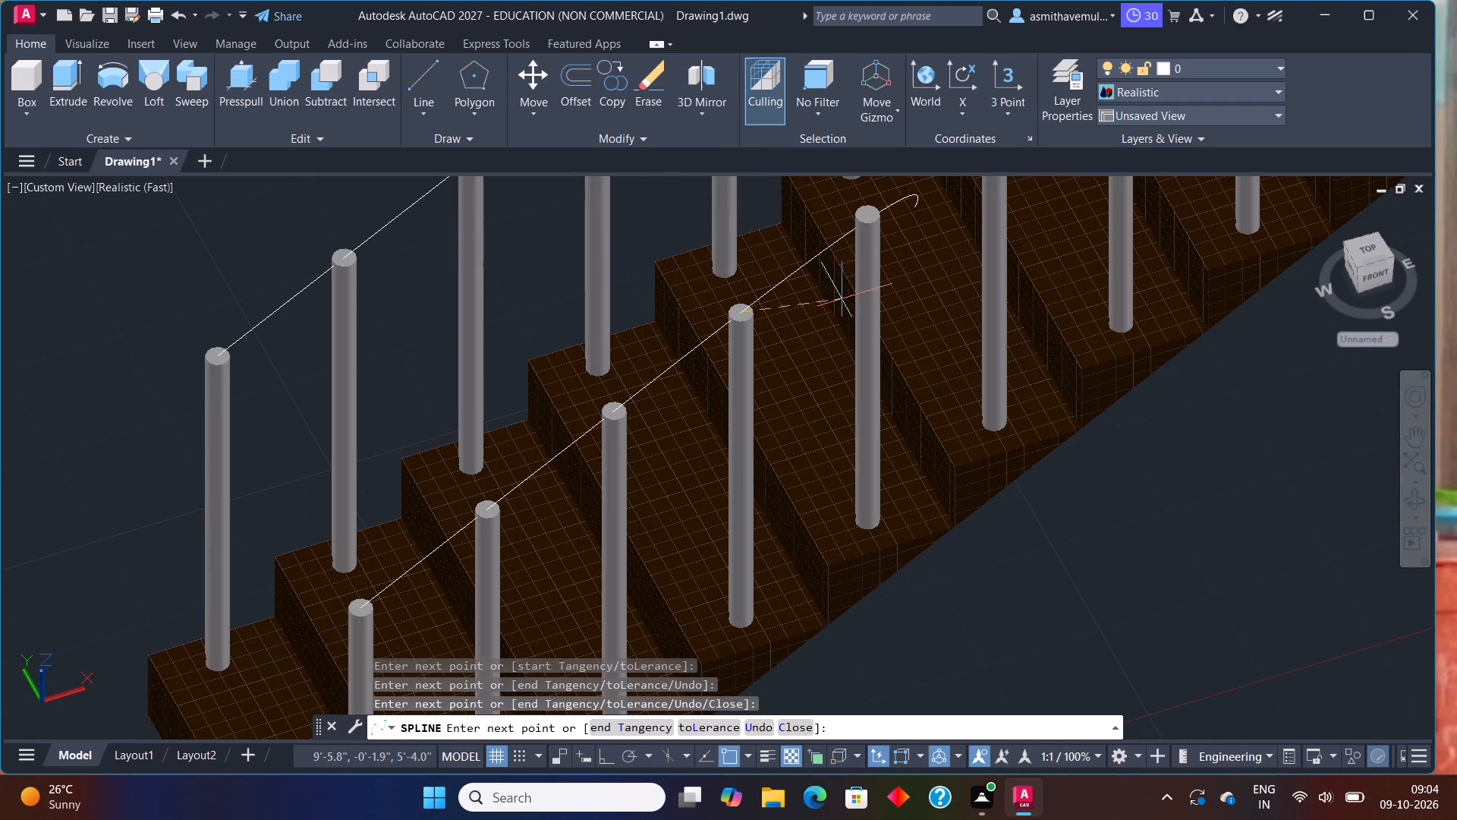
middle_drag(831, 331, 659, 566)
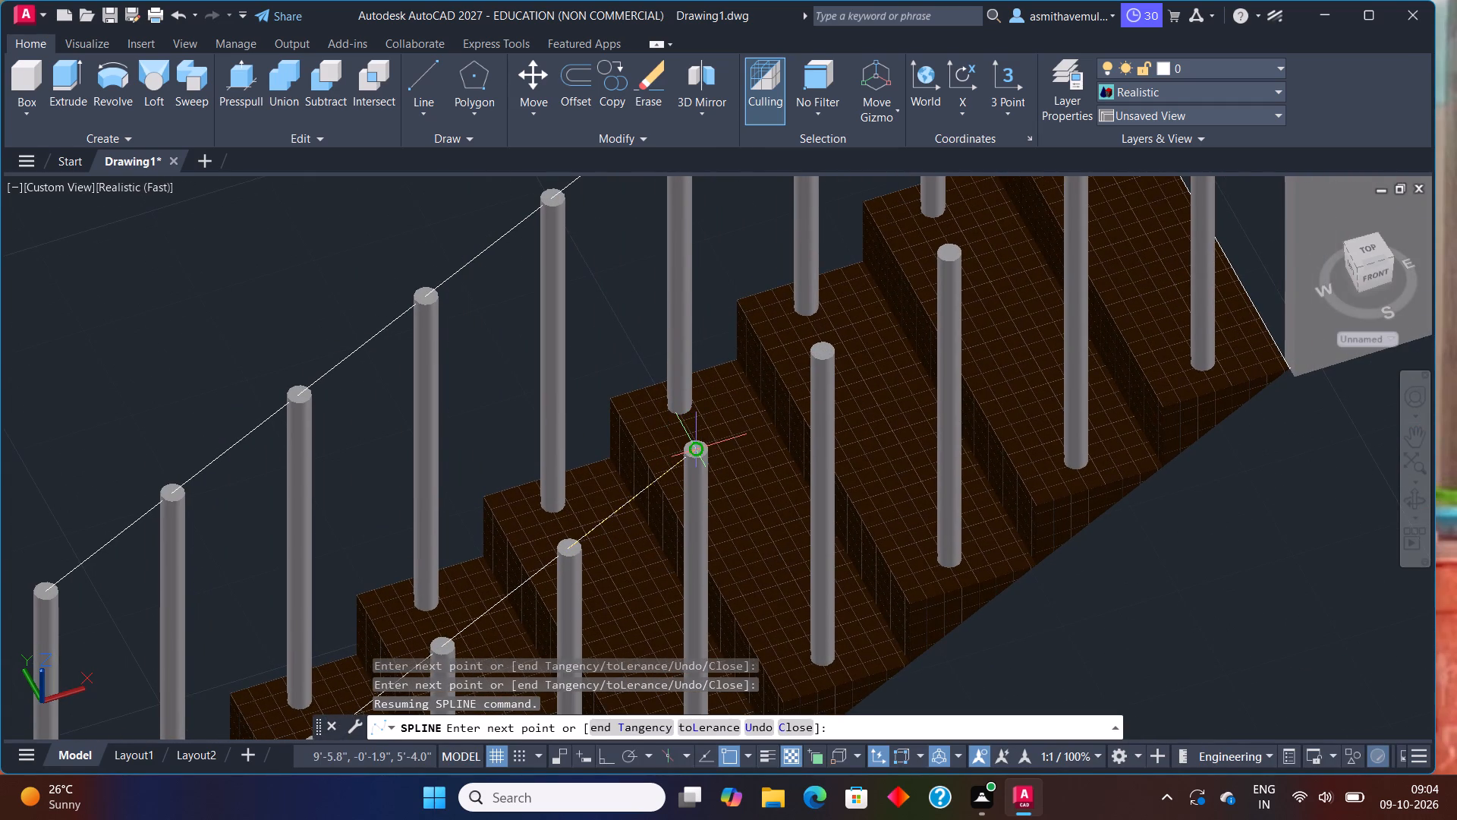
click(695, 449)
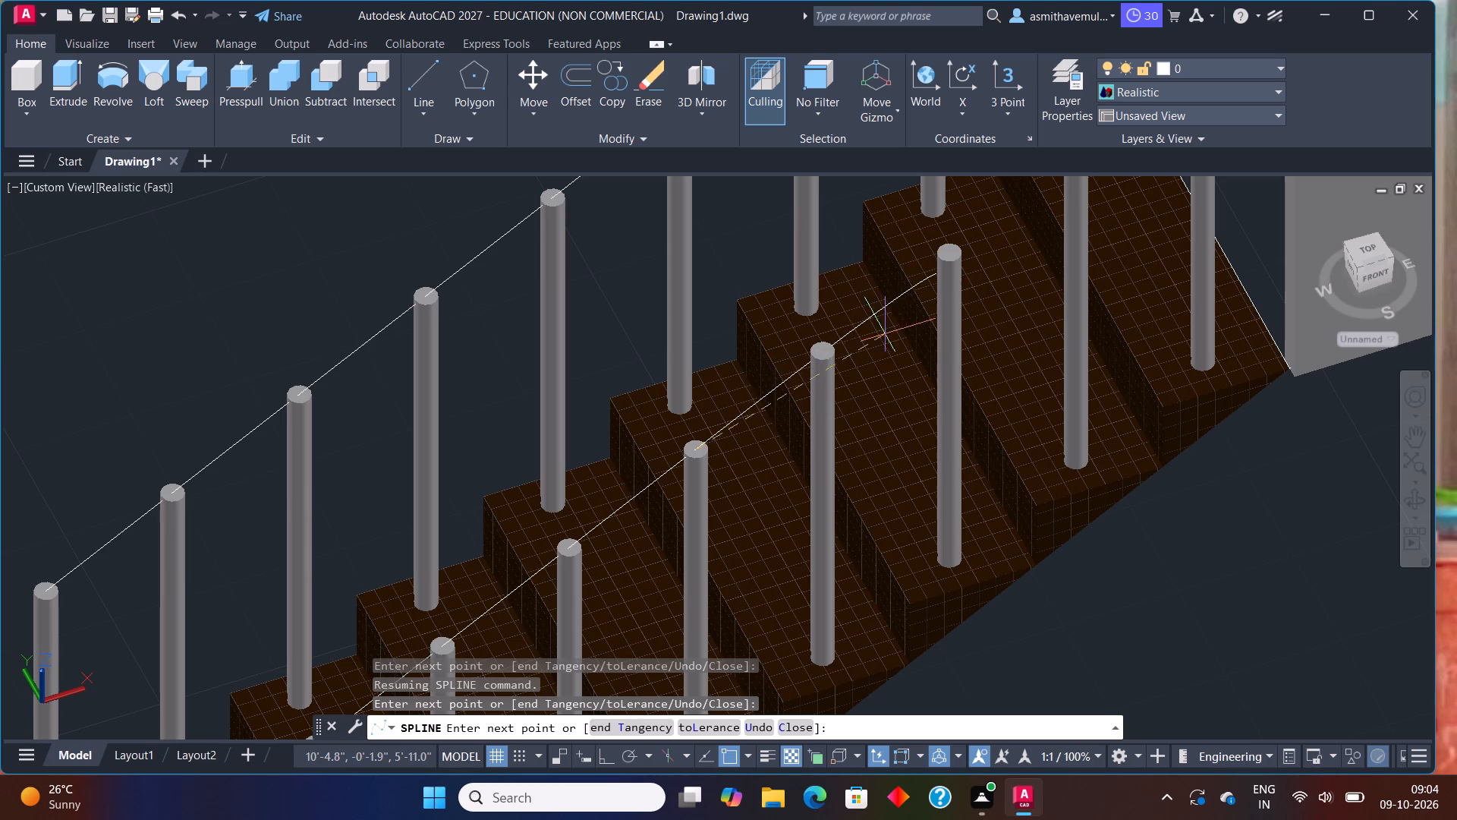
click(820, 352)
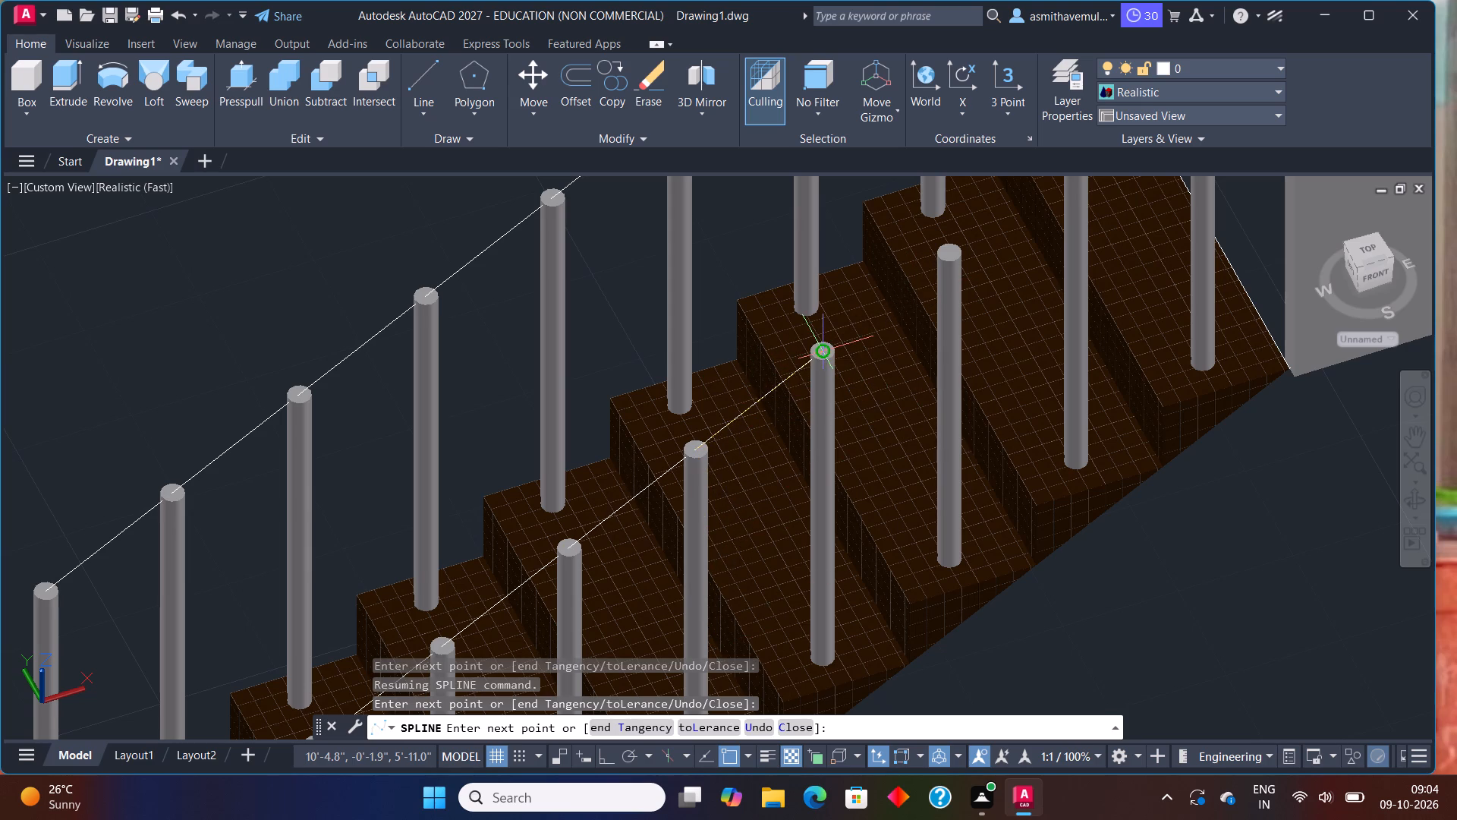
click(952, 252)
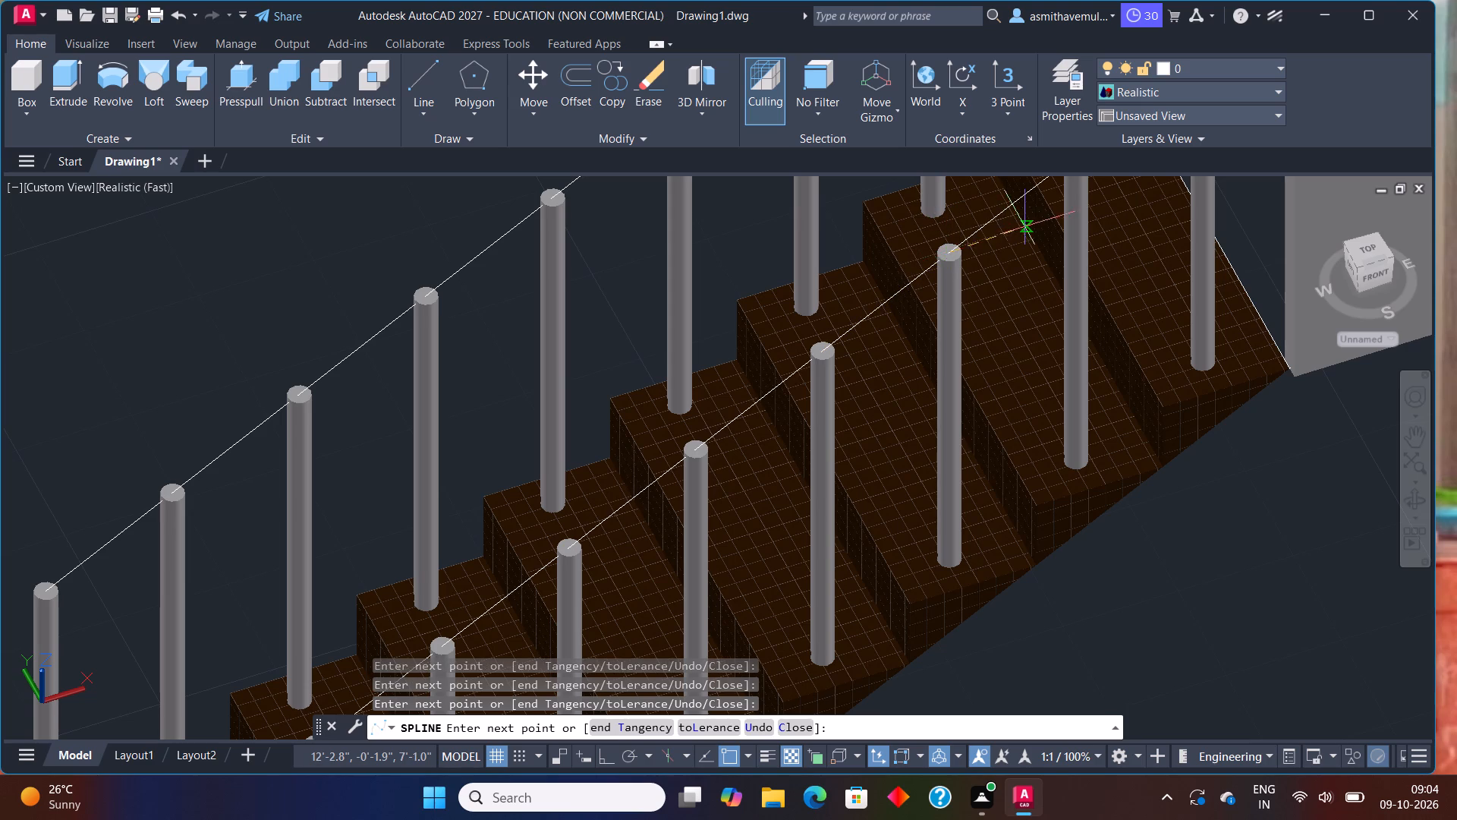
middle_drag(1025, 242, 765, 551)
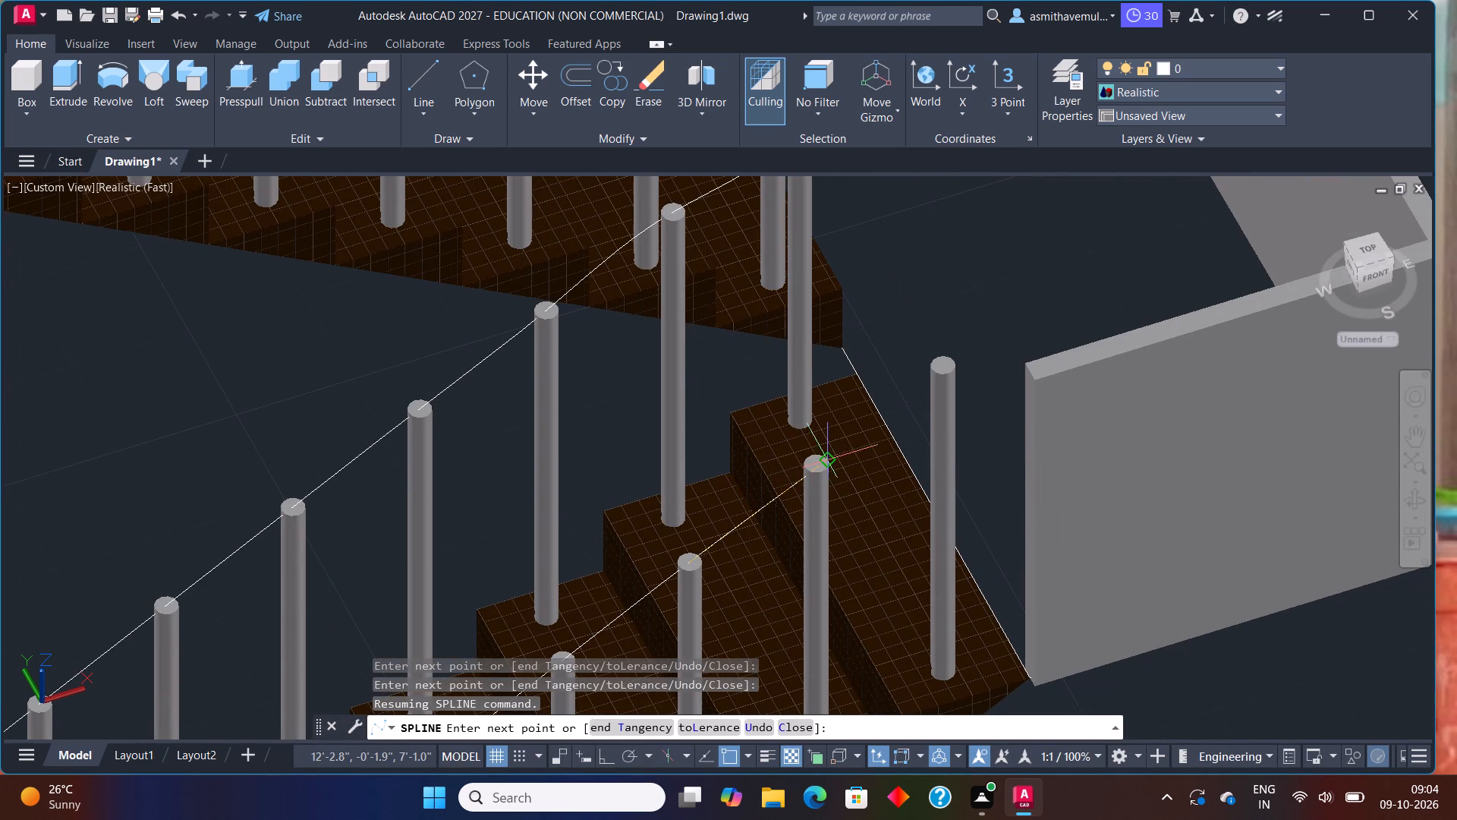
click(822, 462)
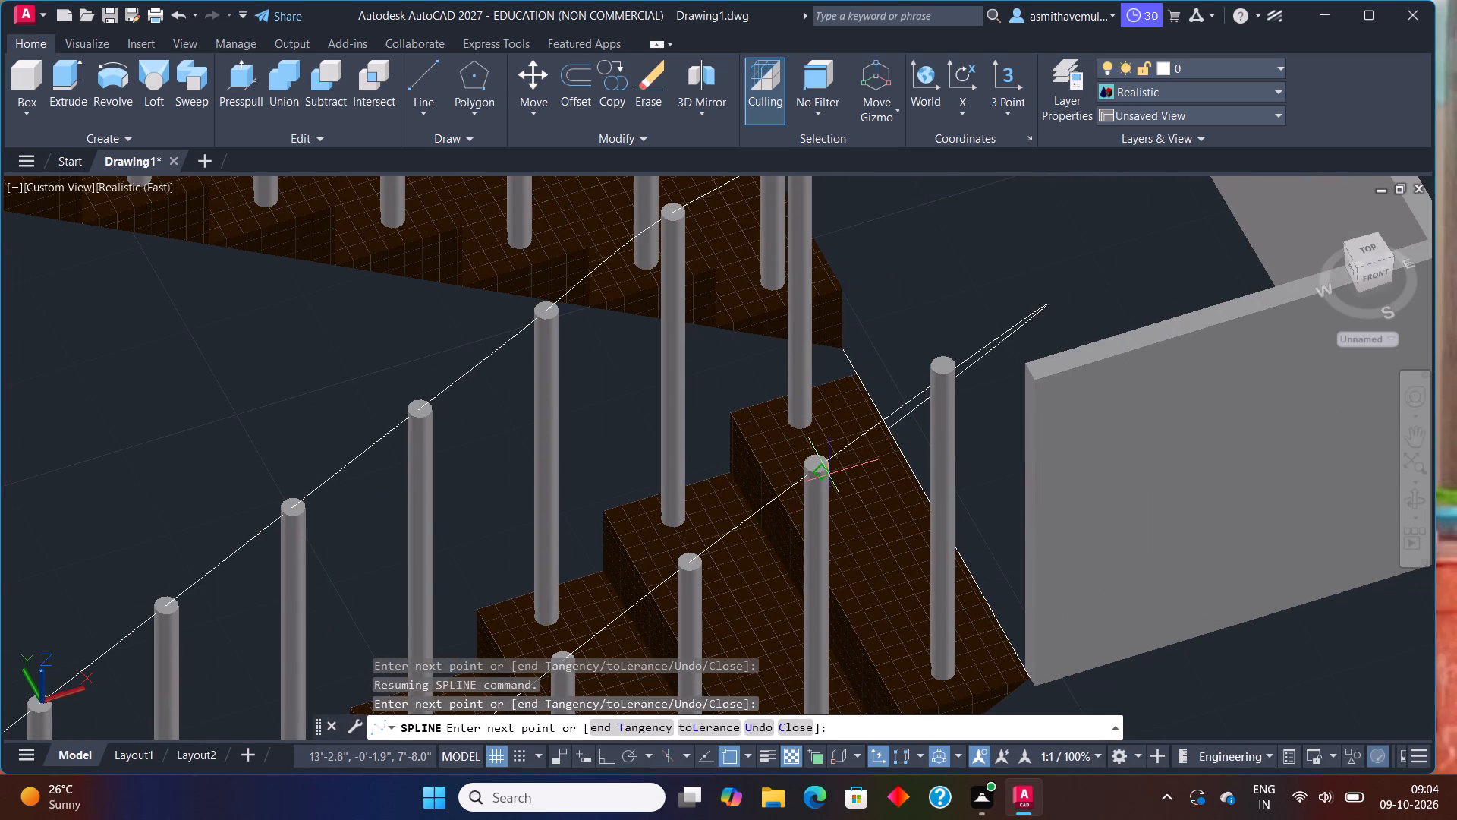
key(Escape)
Draw a fit-point spline through the top centers of the first flight's outer posts, from the lowest post up to the landing post.
scroll(813, 570, down, 2)
middle_drag(813, 574, 820, 341)
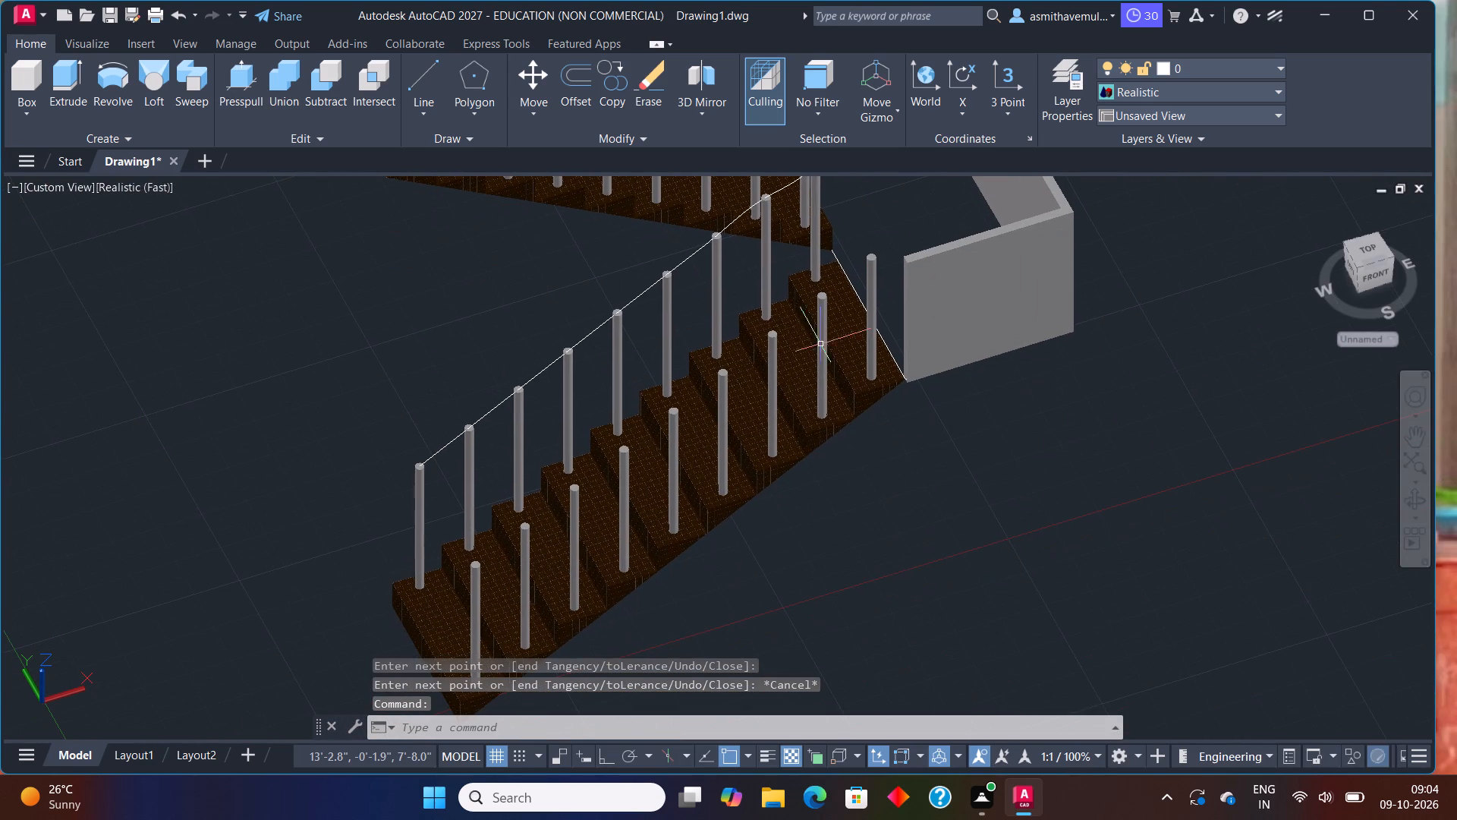
text(SPLINE)
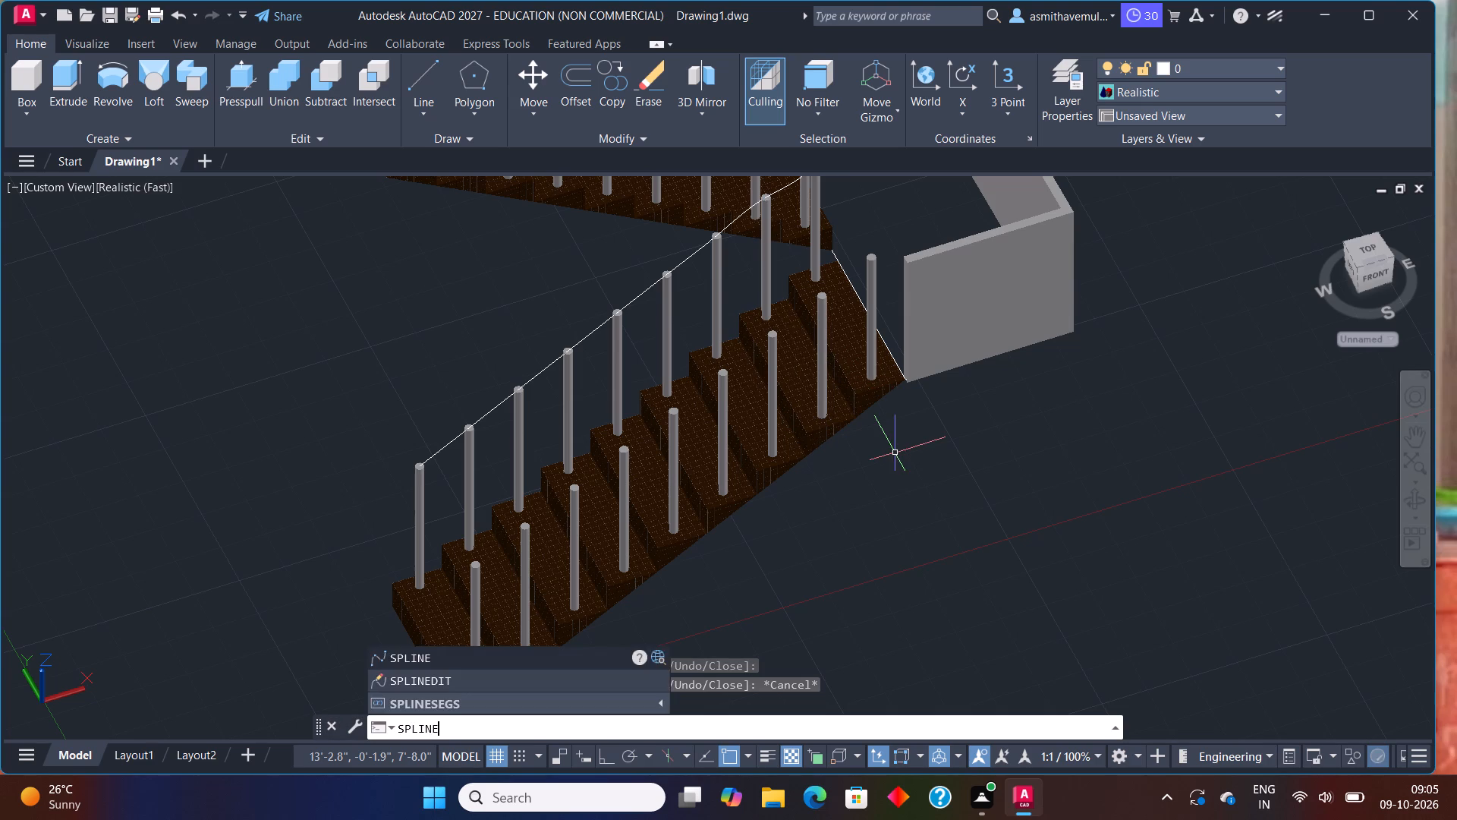
key(Return)
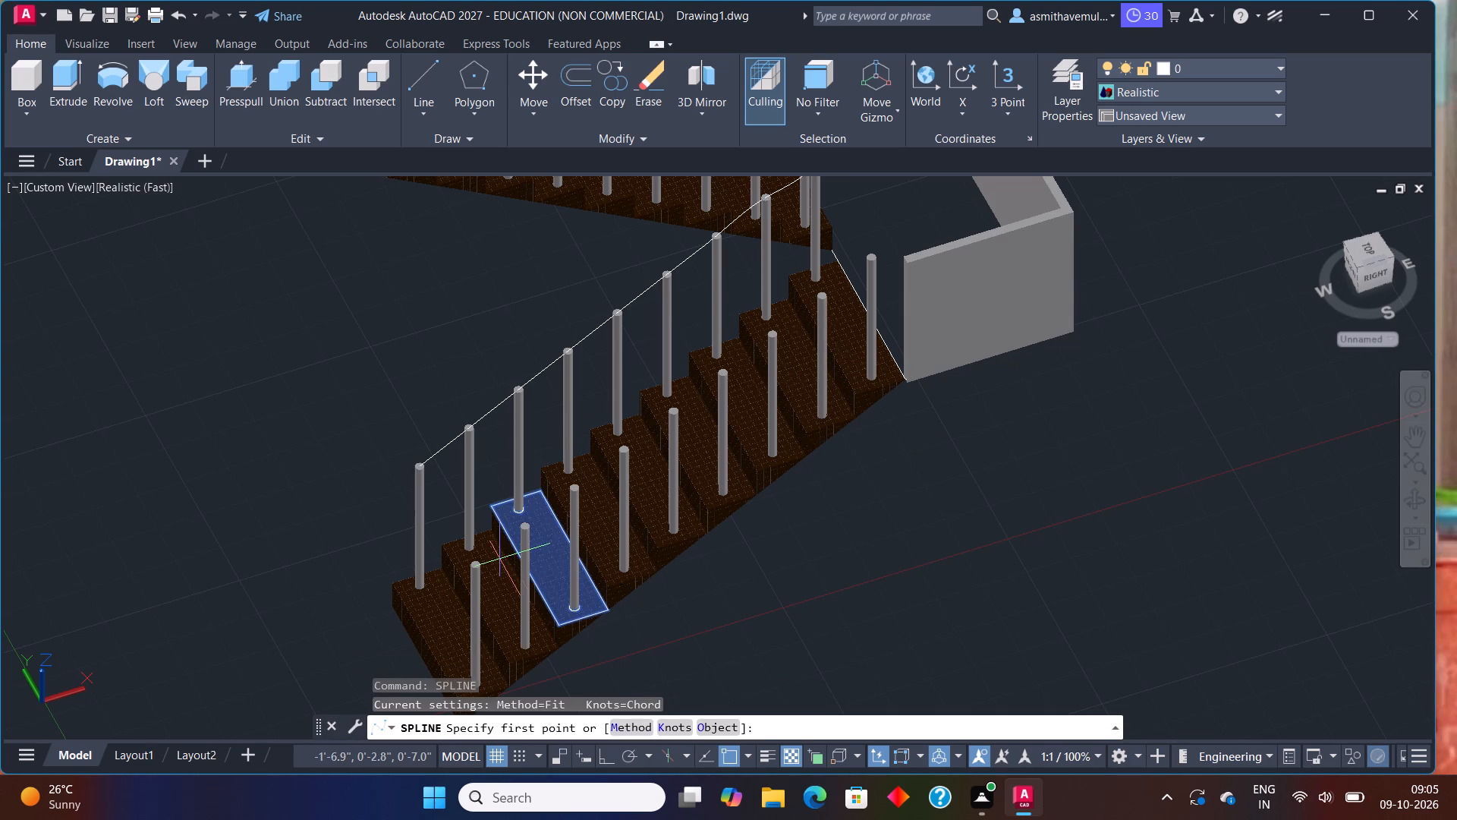
middle_drag(496, 559, 484, 523)
scroll(483, 524, up, 2)
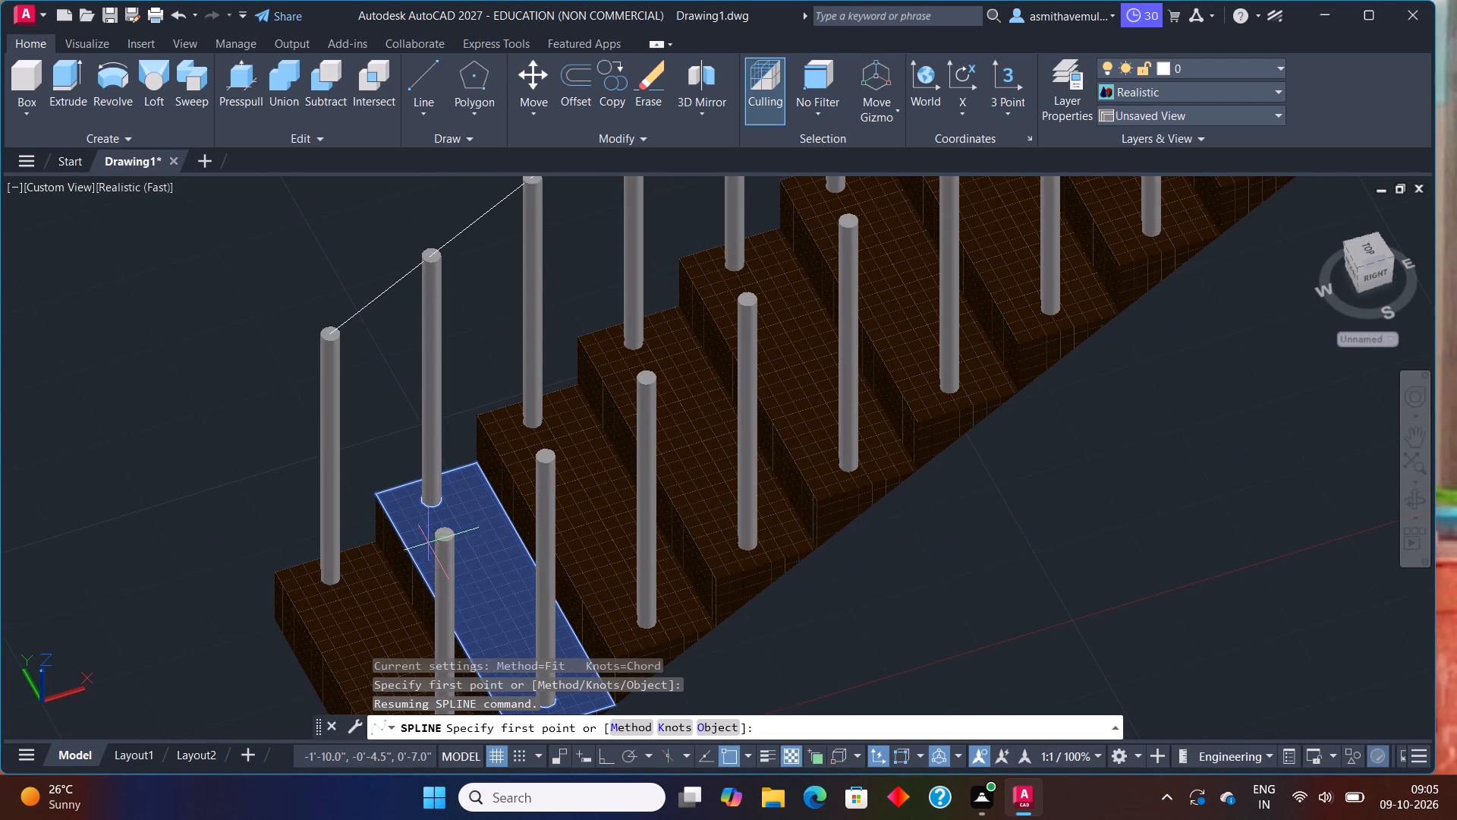
click(442, 531)
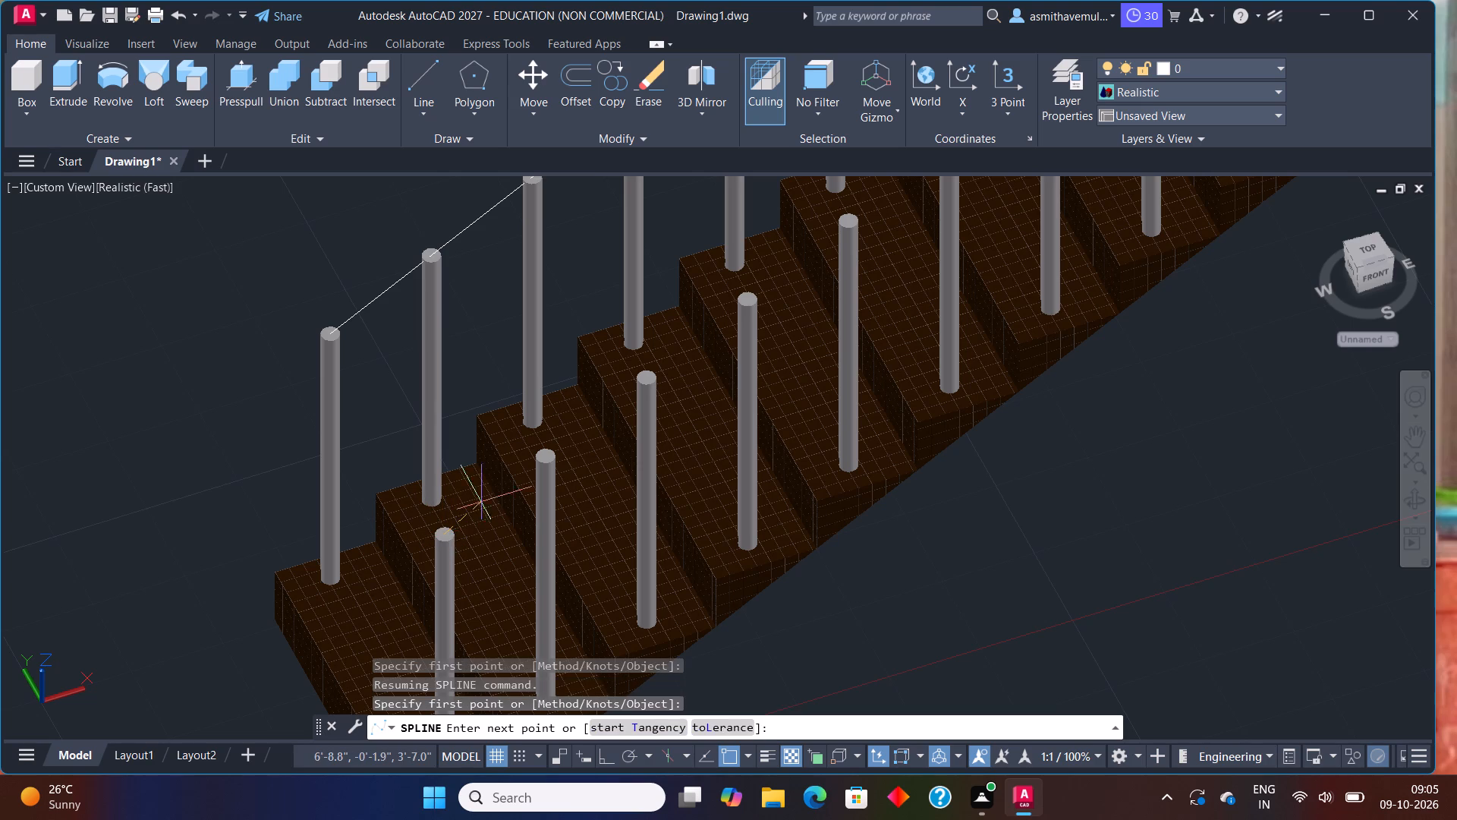
click(549, 455)
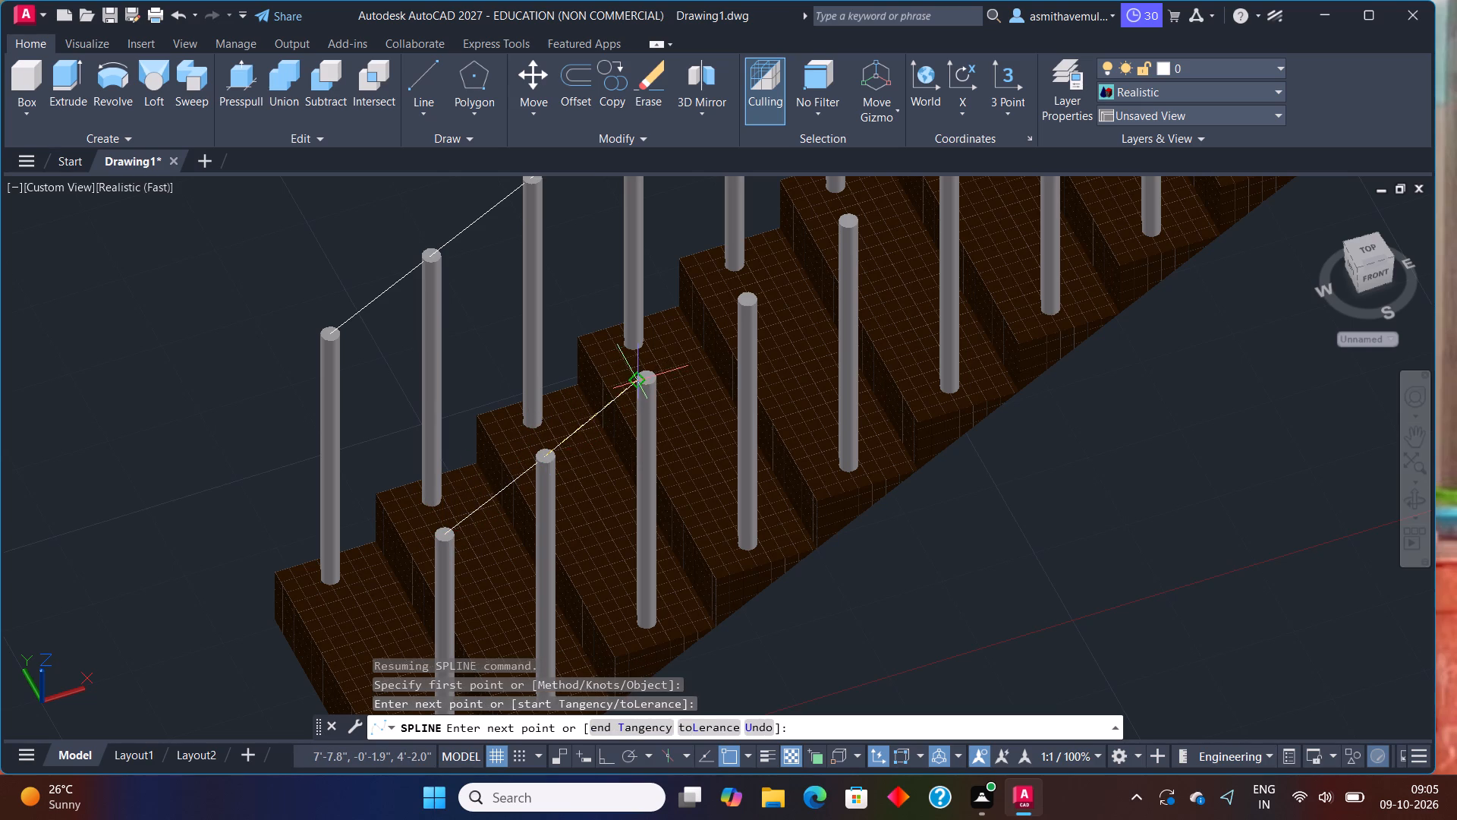
click(645, 382)
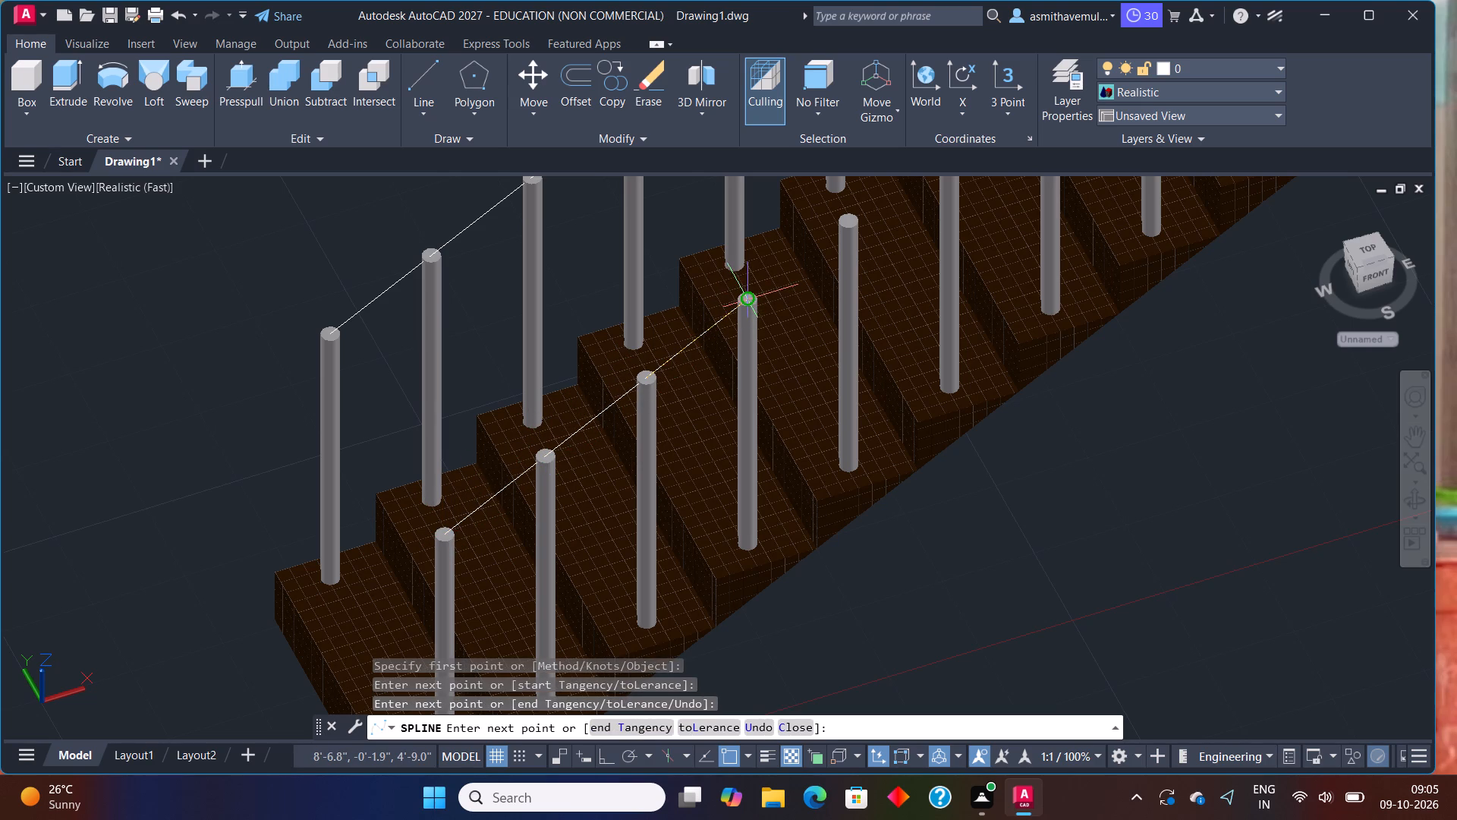
click(751, 295)
middle_drag(810, 268, 625, 491)
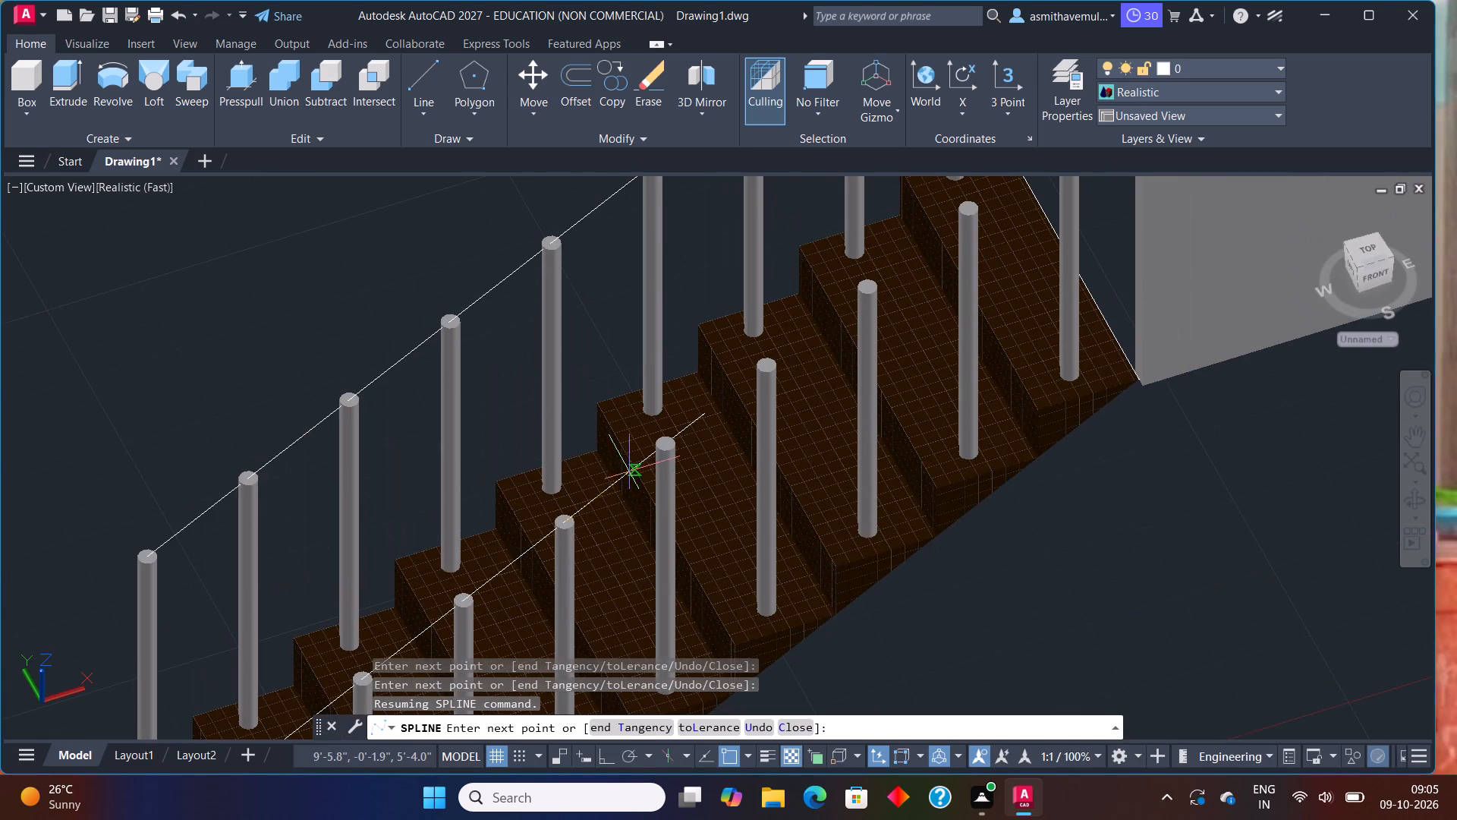
click(667, 444)
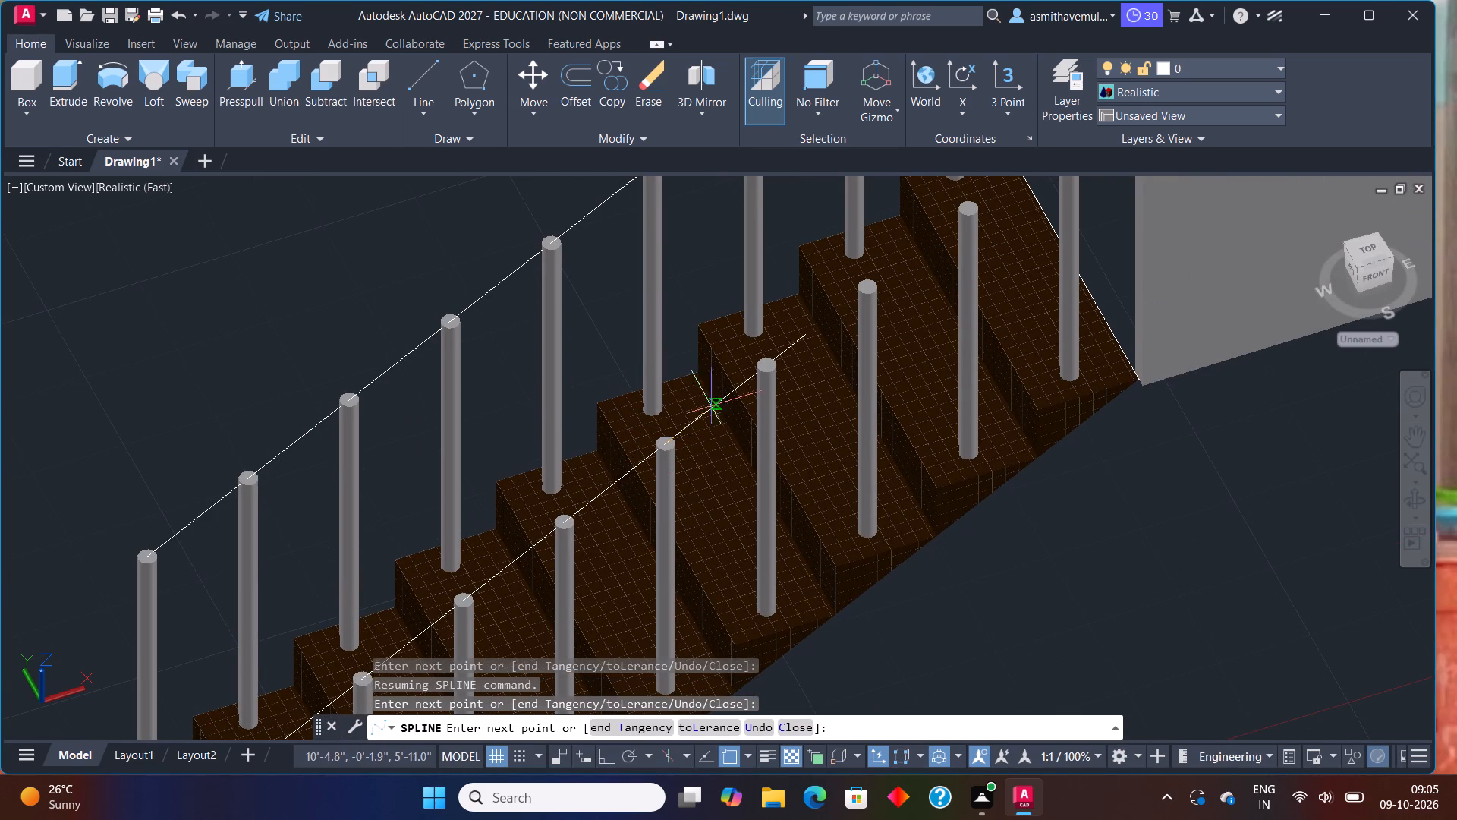
click(765, 365)
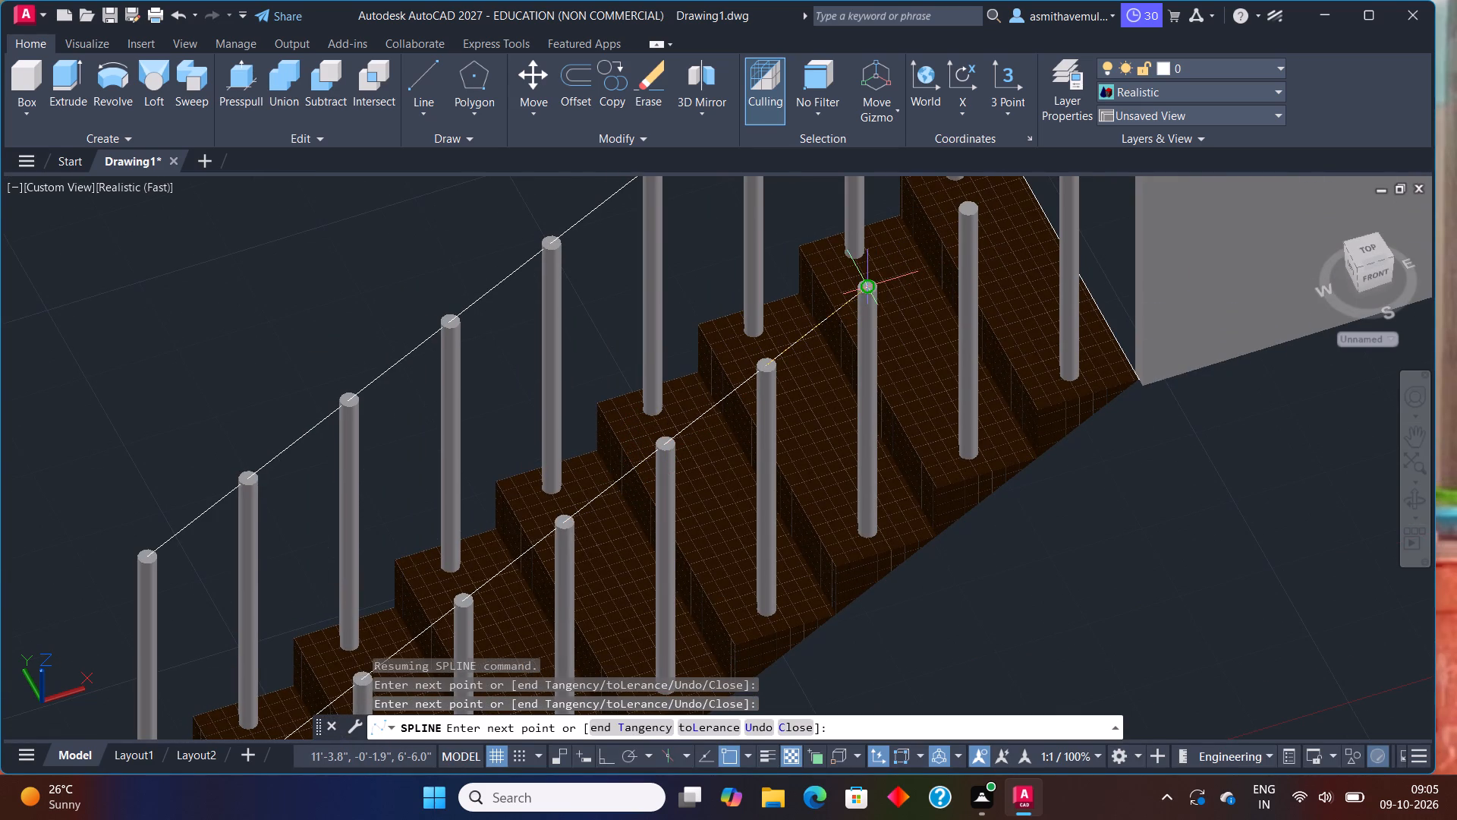
click(864, 290)
middle_drag(912, 249, 691, 481)
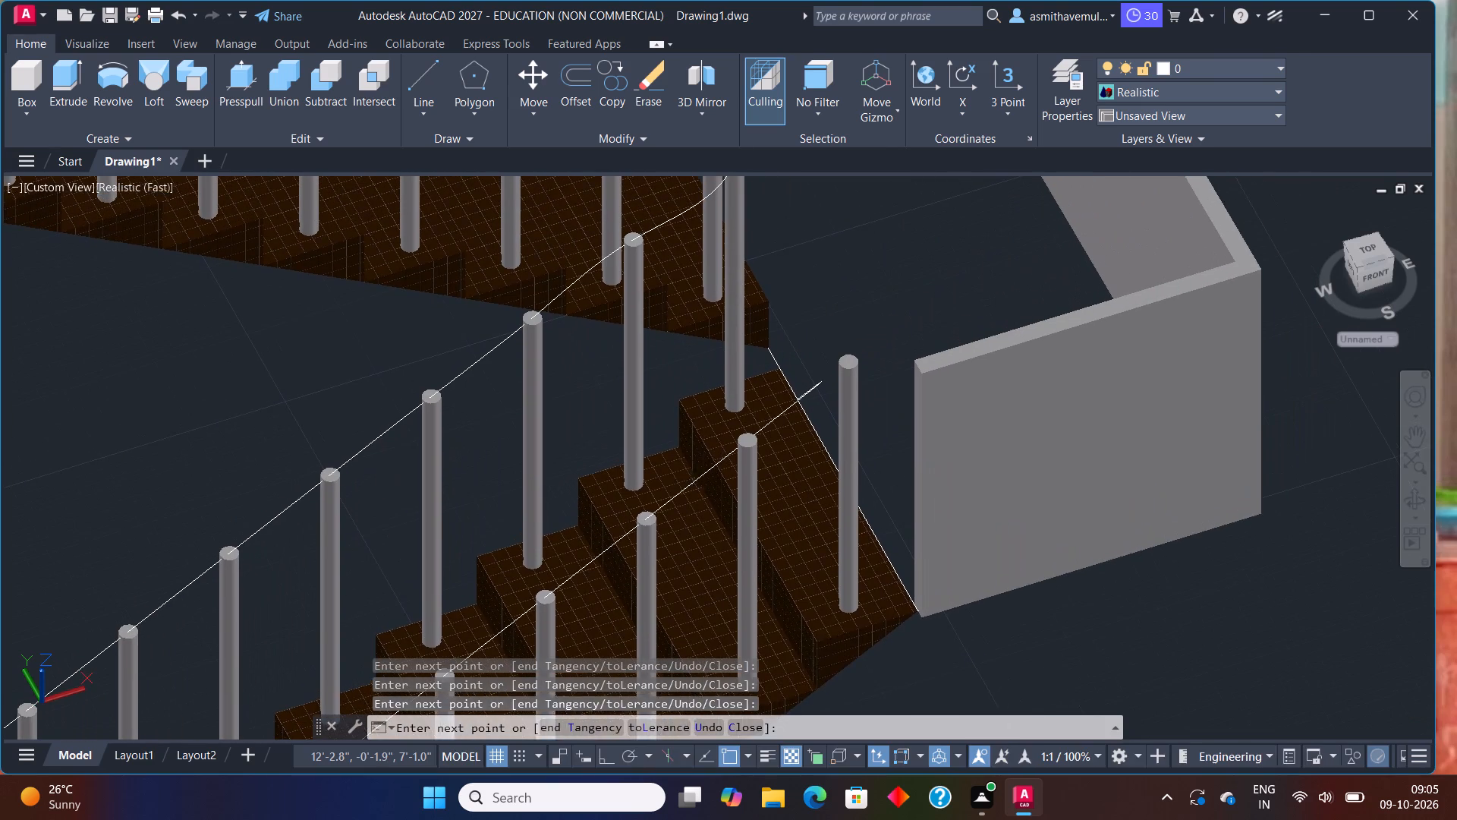
click(747, 440)
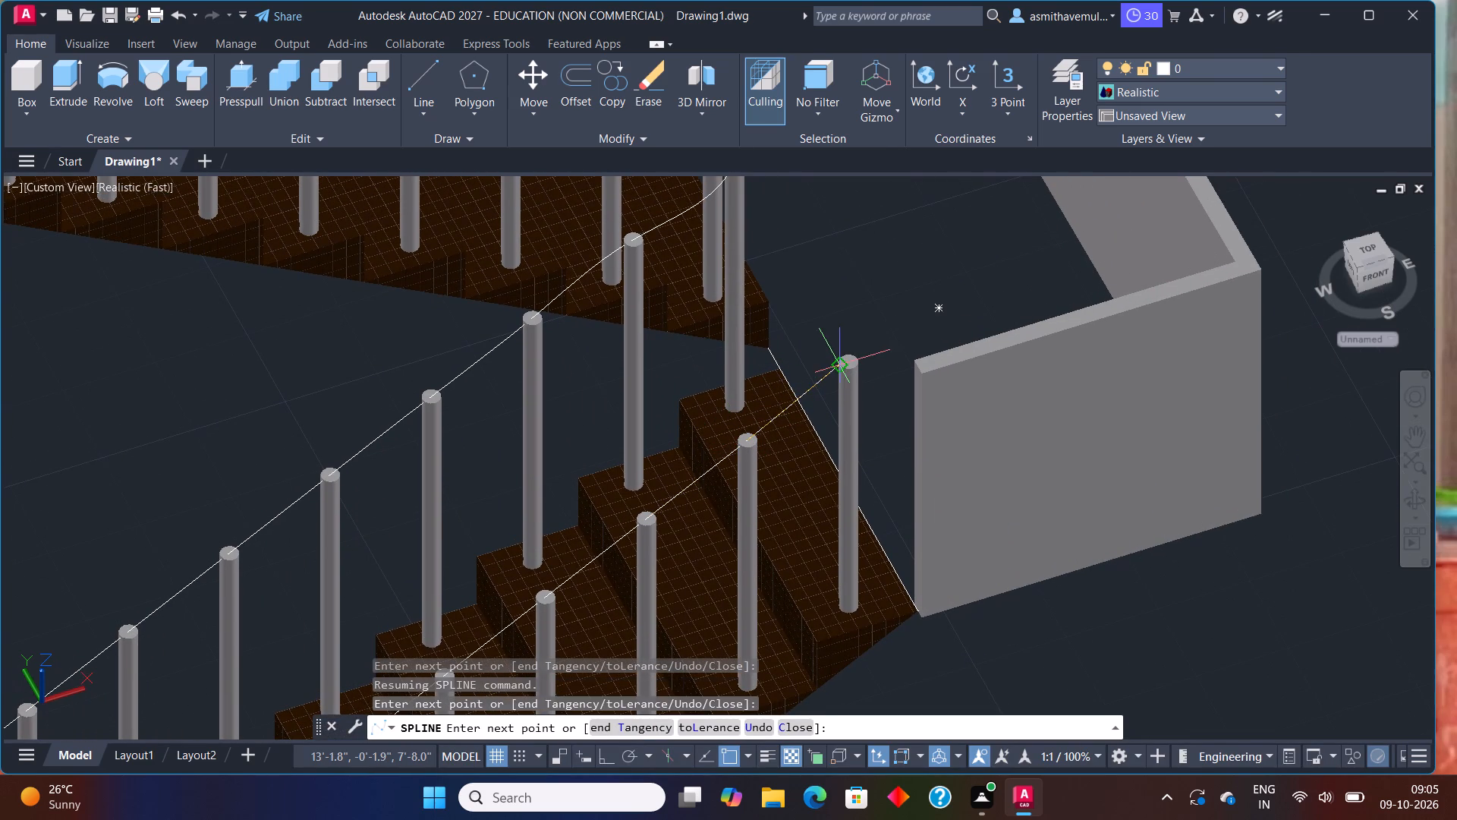
click(848, 361)
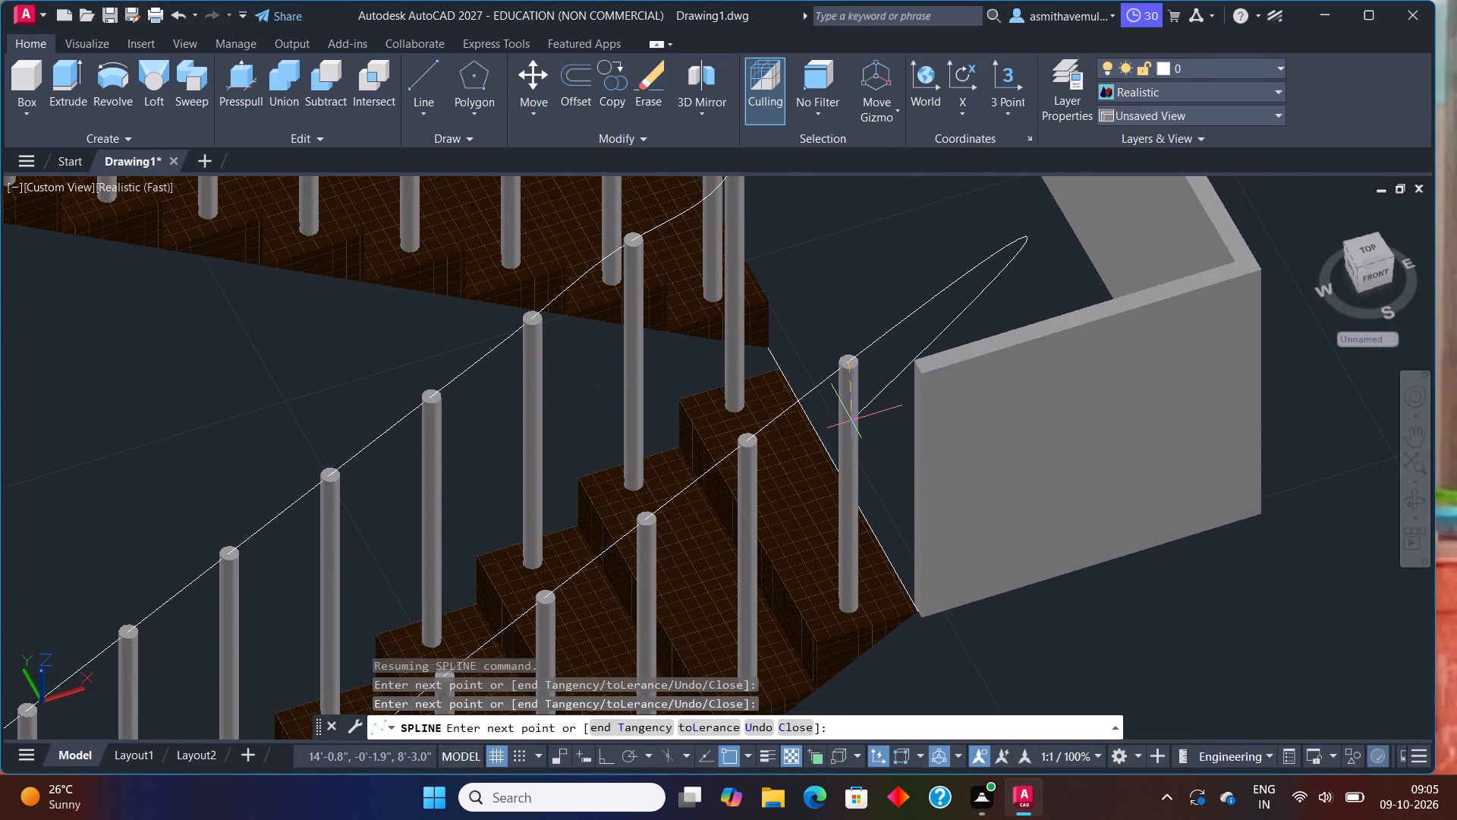
key(Return)
Draw a fit-point spline through the top centers of the second flight's outer posts, from the landing post to the highest post.
scroll(865, 386, down, 3)
middle_drag(884, 371, 803, 587)
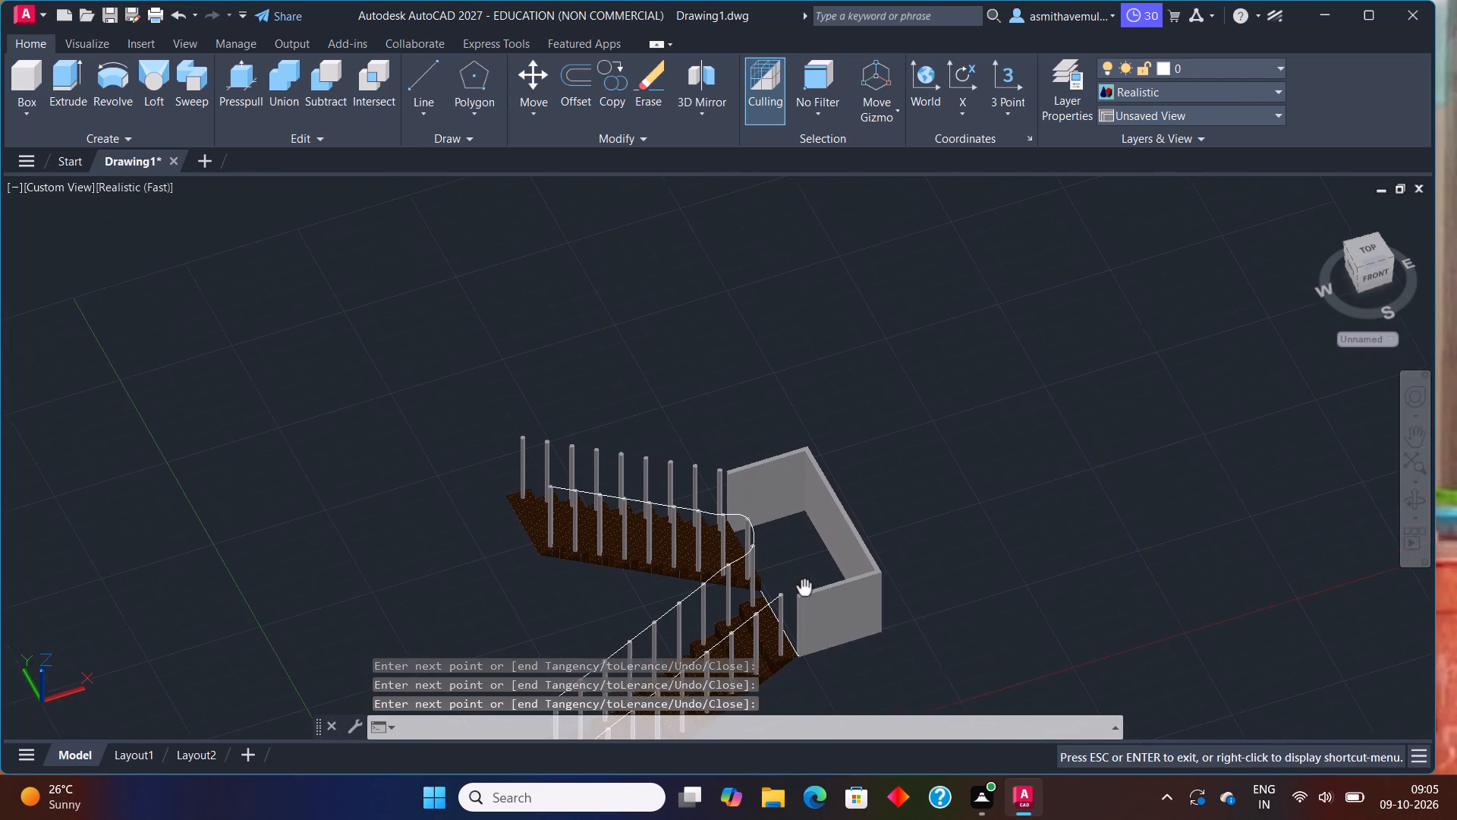
middle_drag(803, 587, 802, 587)
scroll(733, 508, up, 3)
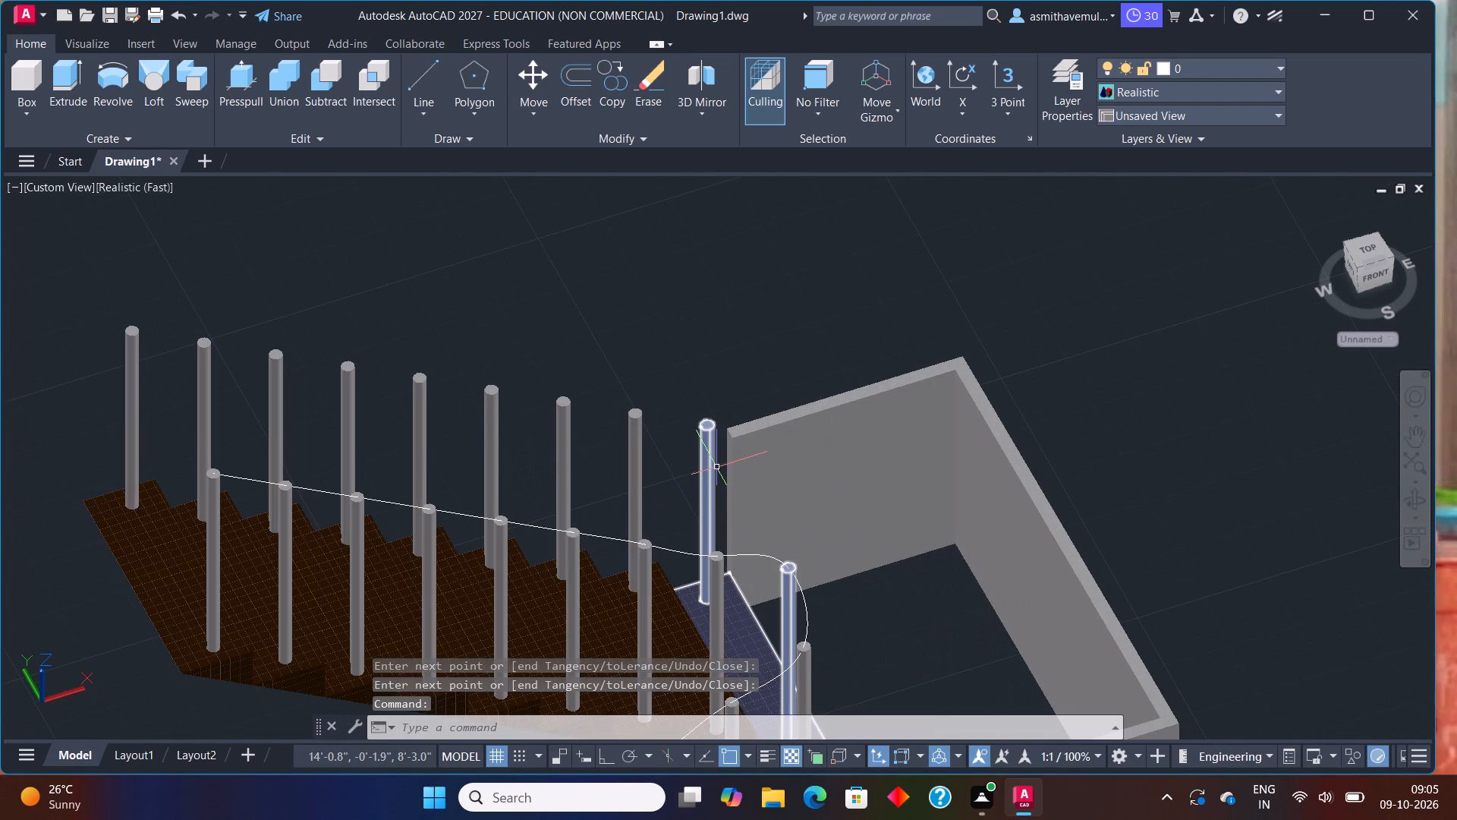
text(SPLINE)
key(Return)
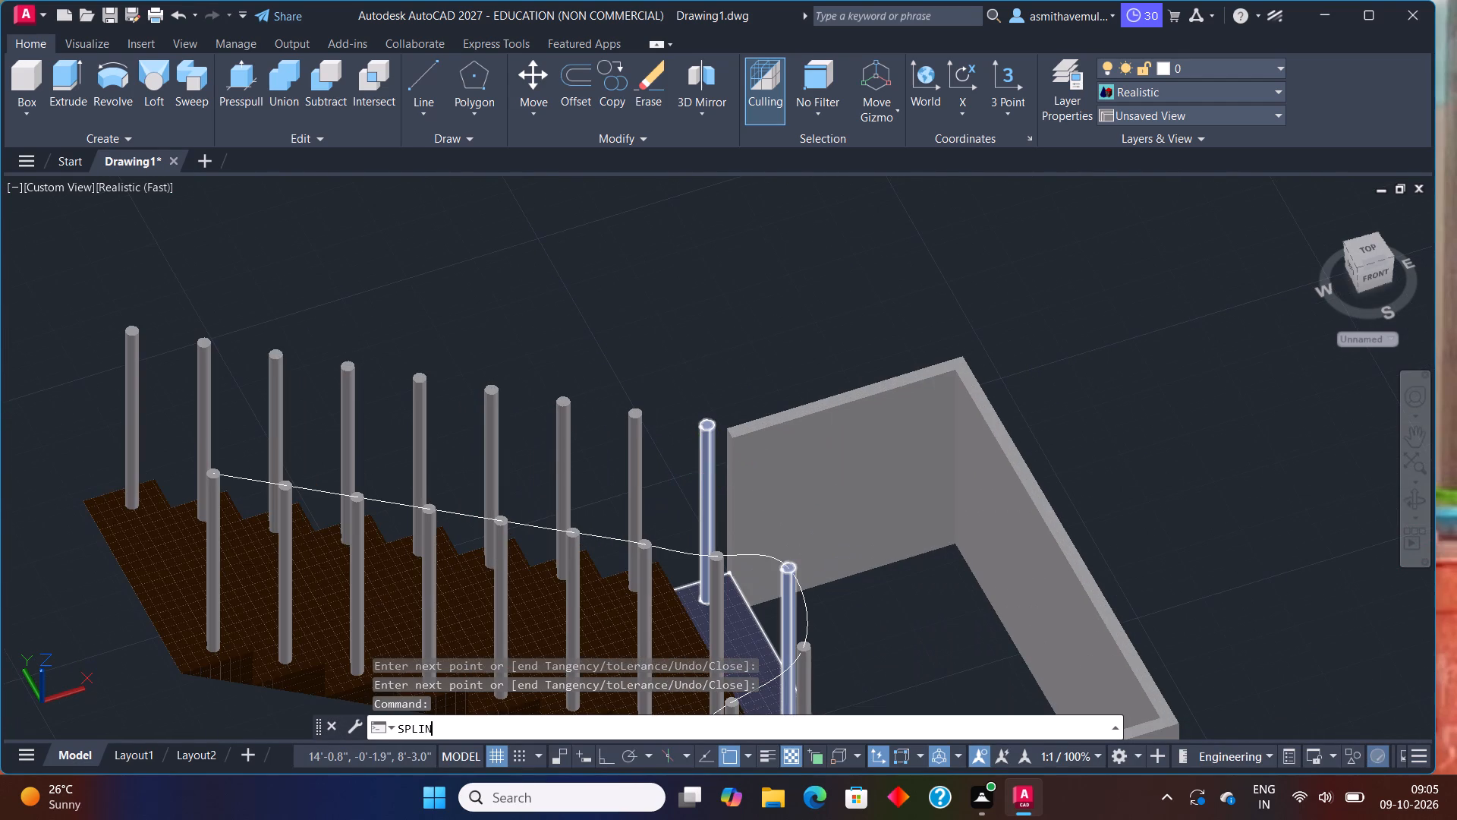
scroll(698, 442, up, 2)
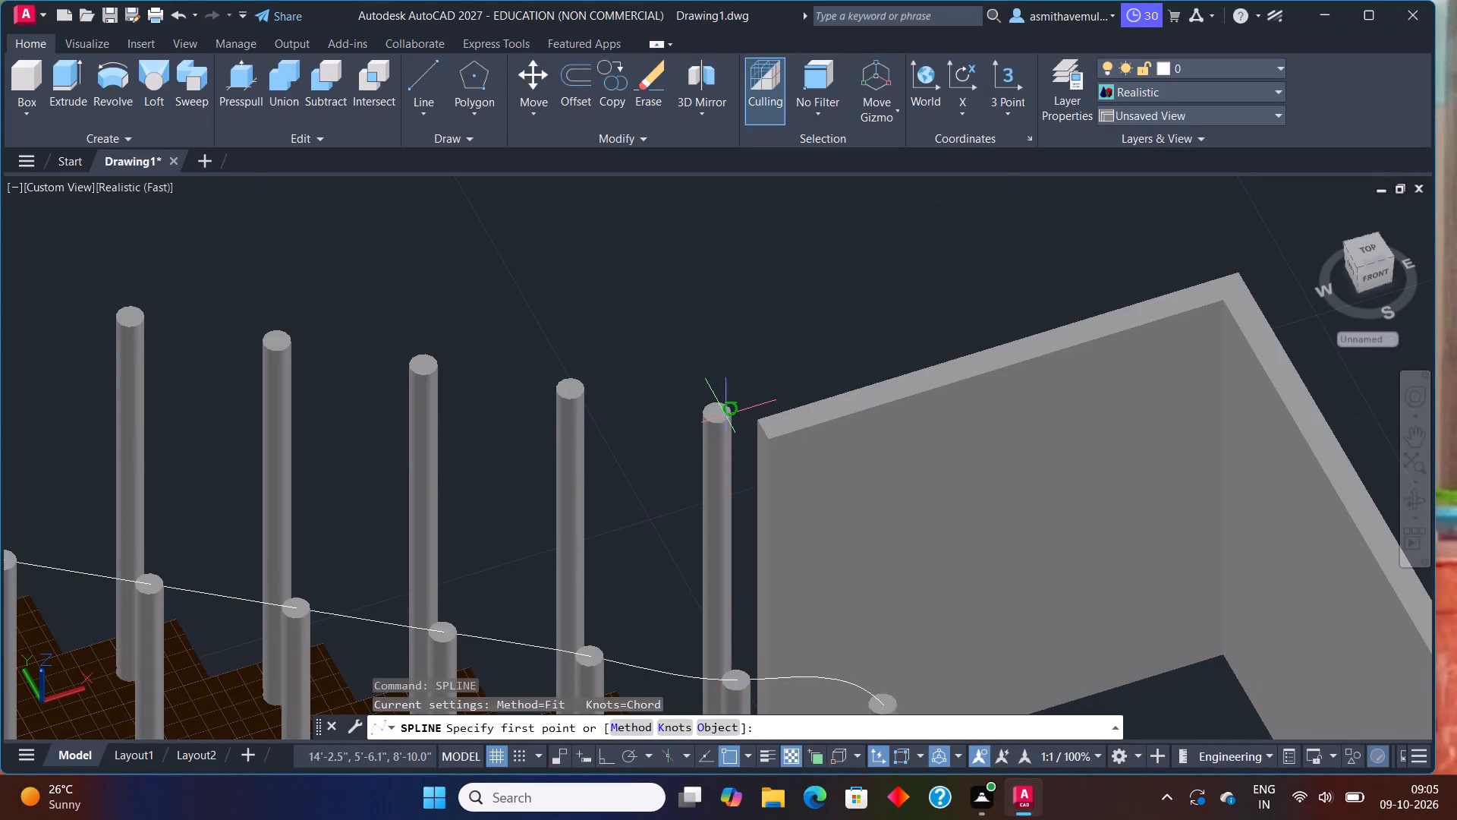
click(722, 415)
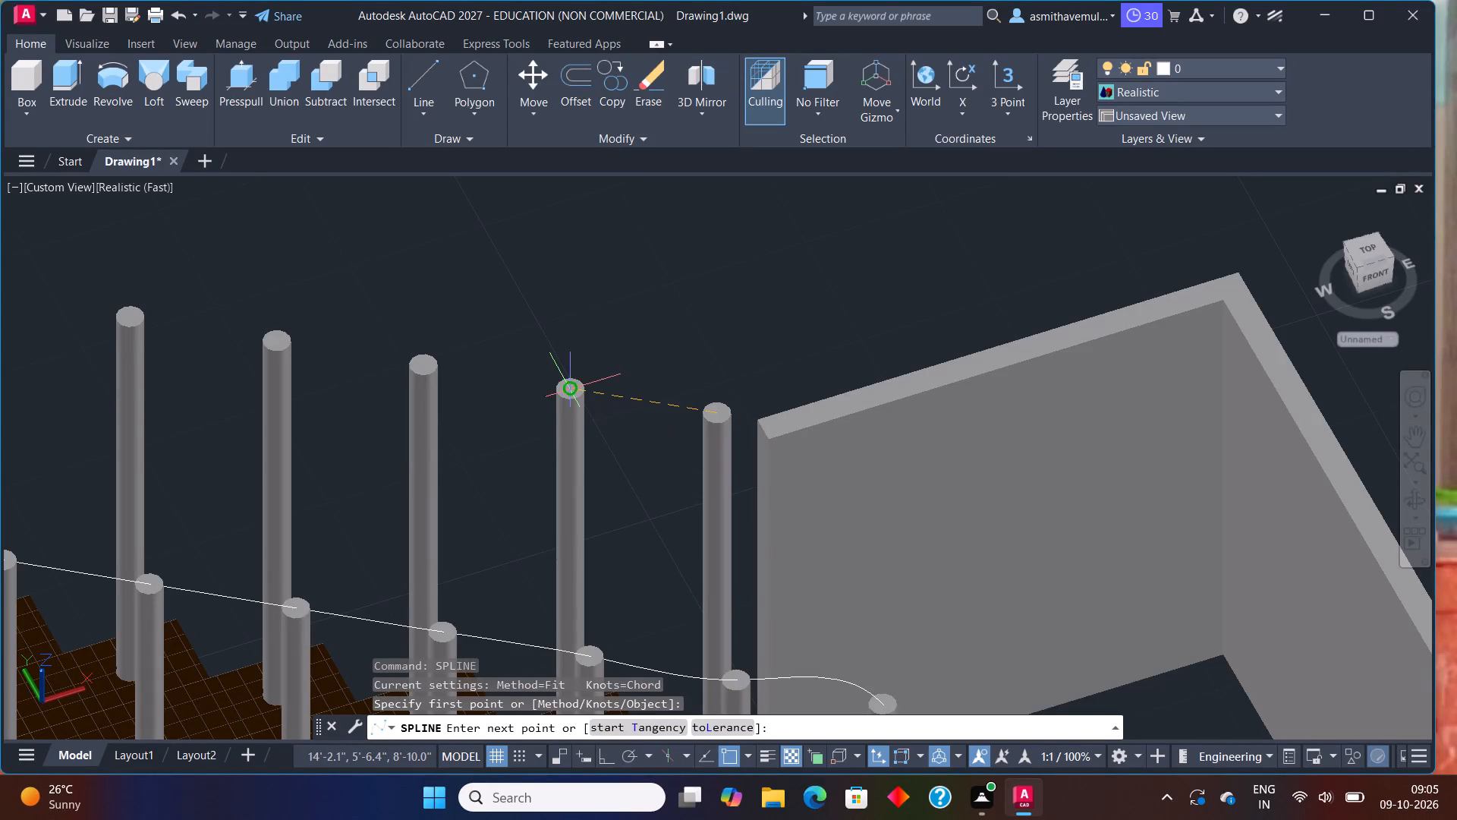
click(569, 392)
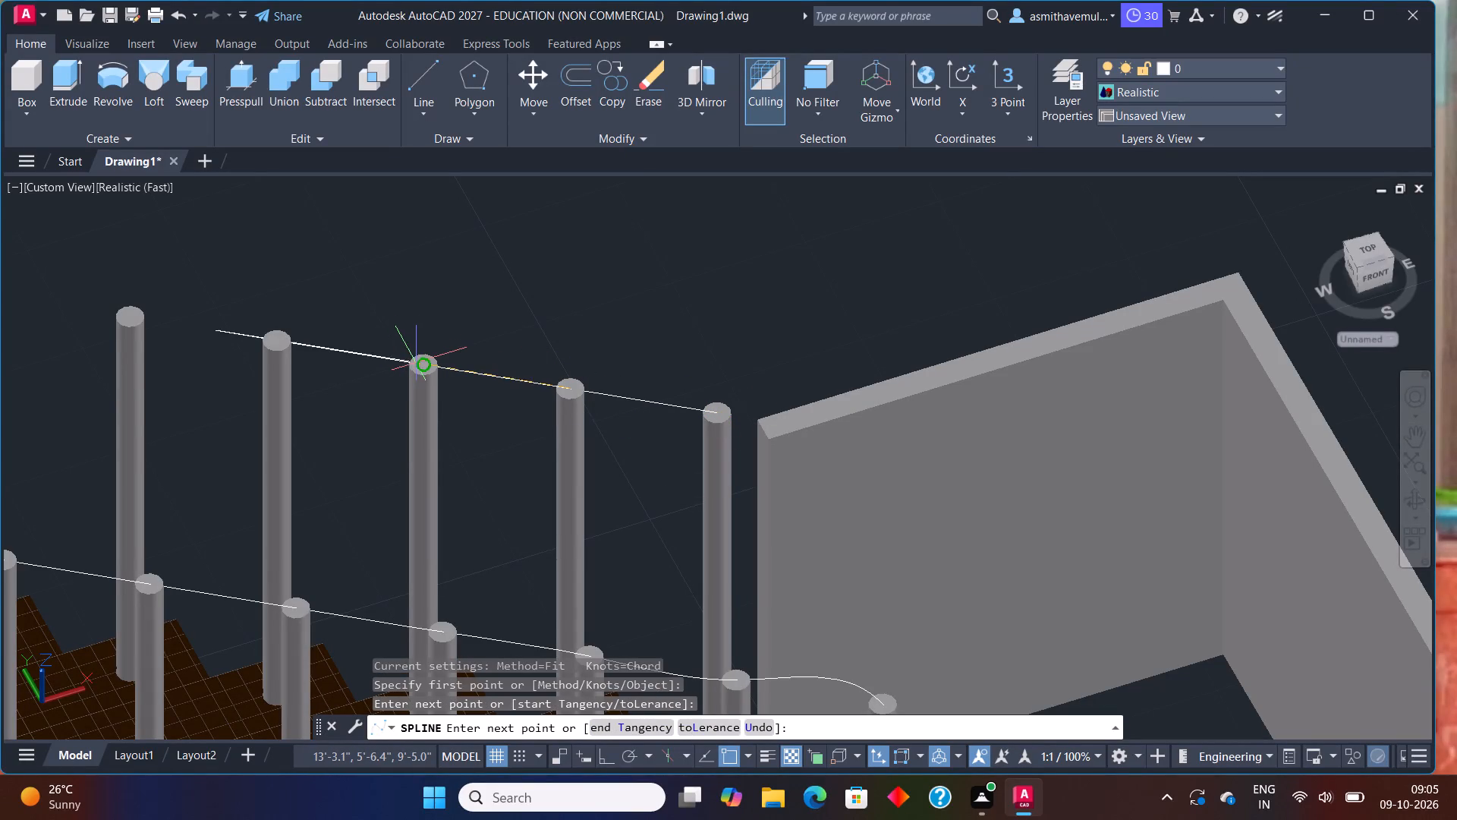
click(421, 366)
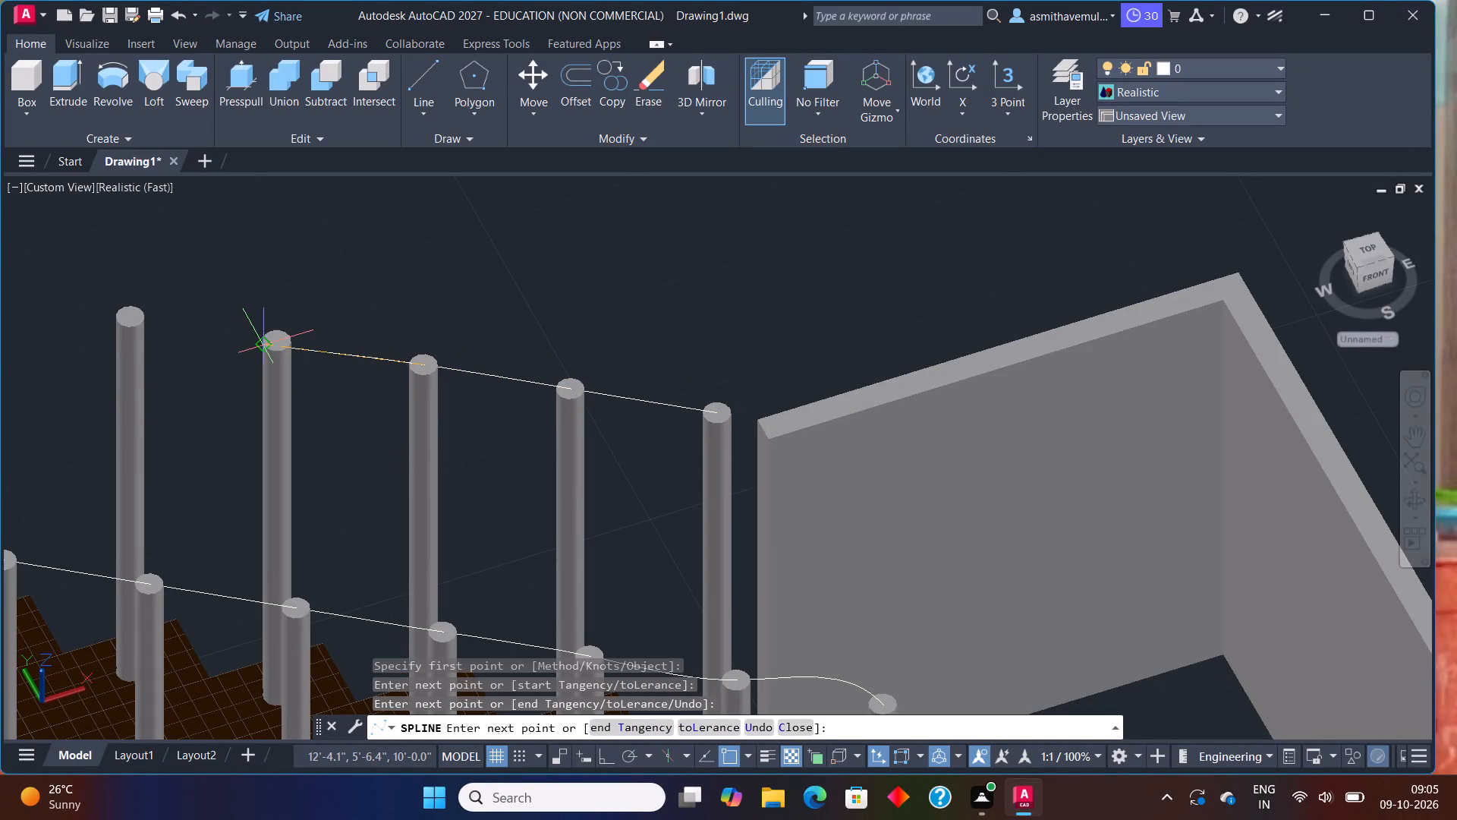
click(278, 342)
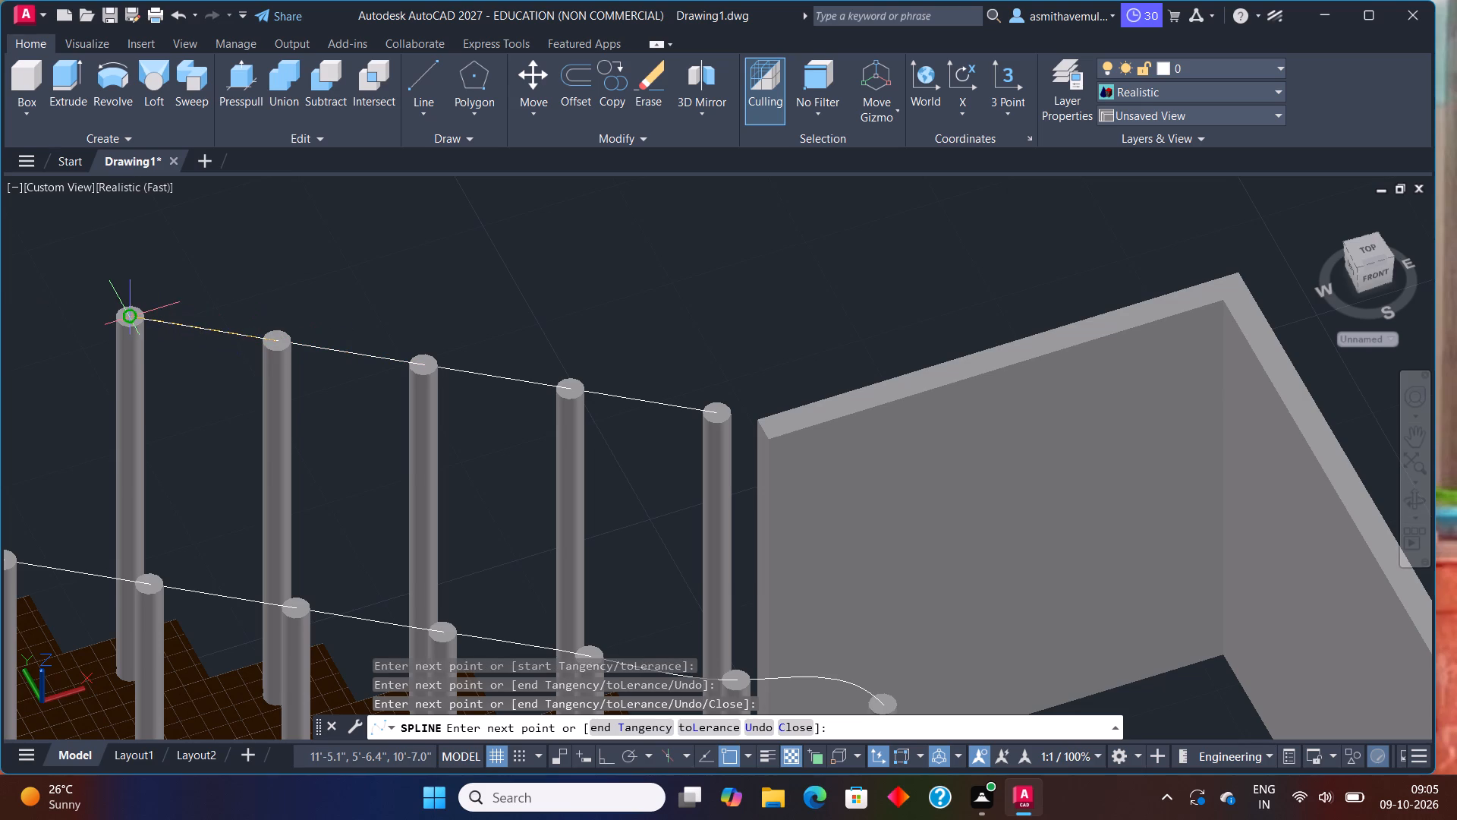
click(131, 317)
scroll(131, 328, down, 1)
middle_drag(130, 339, 1075, 528)
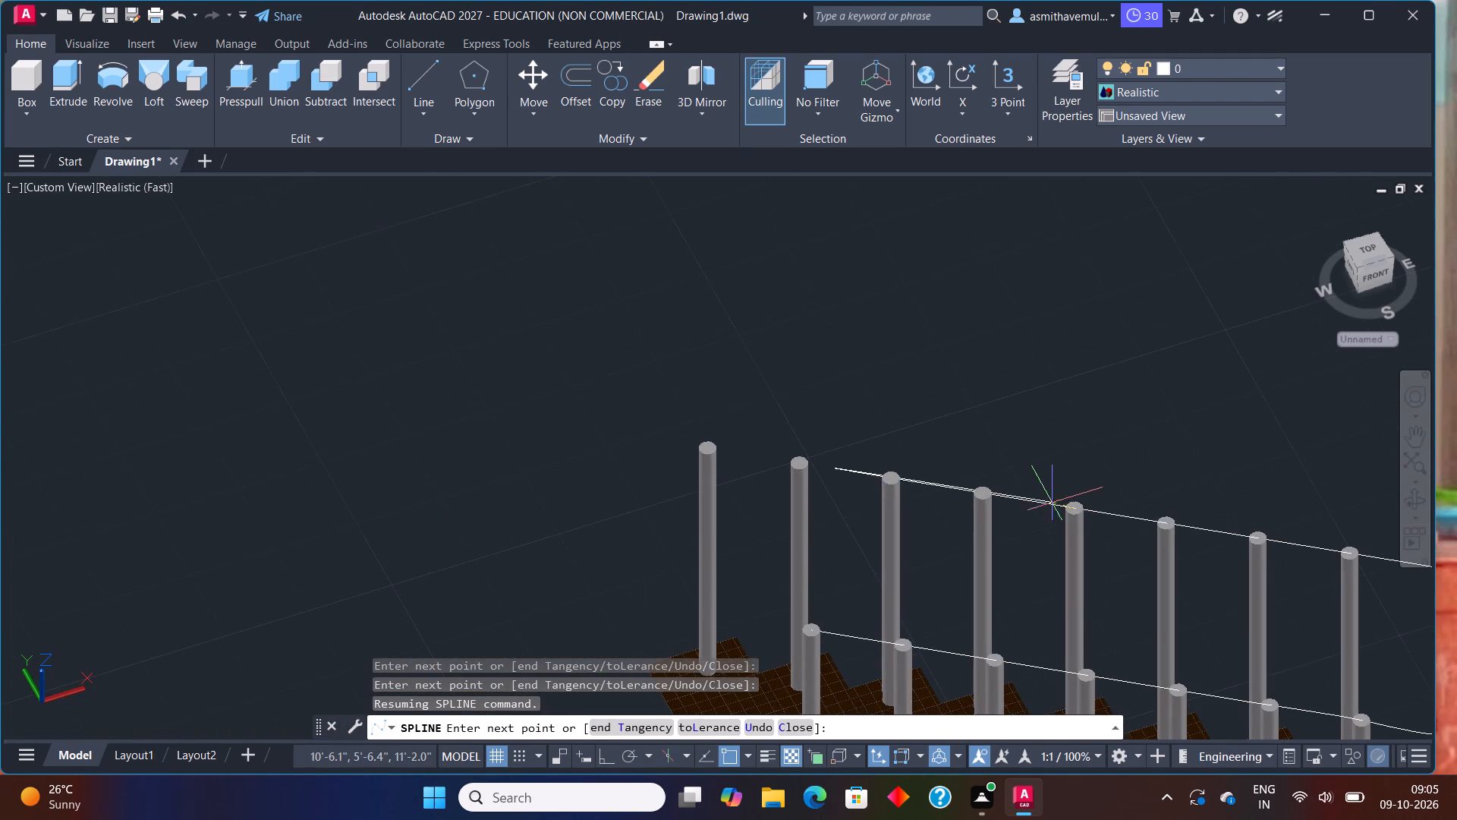
scroll(1050, 502, up, 2)
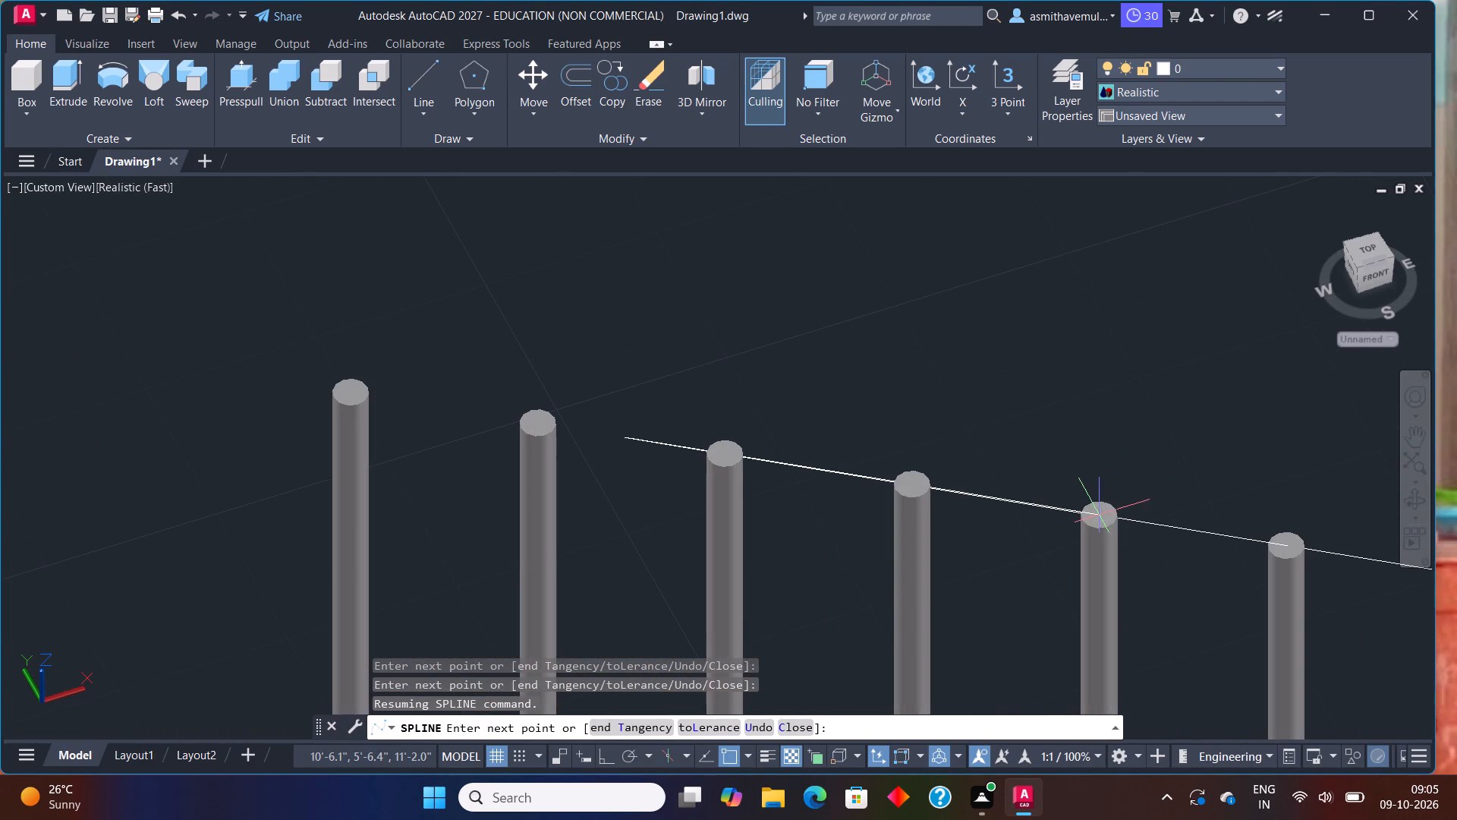
click(908, 485)
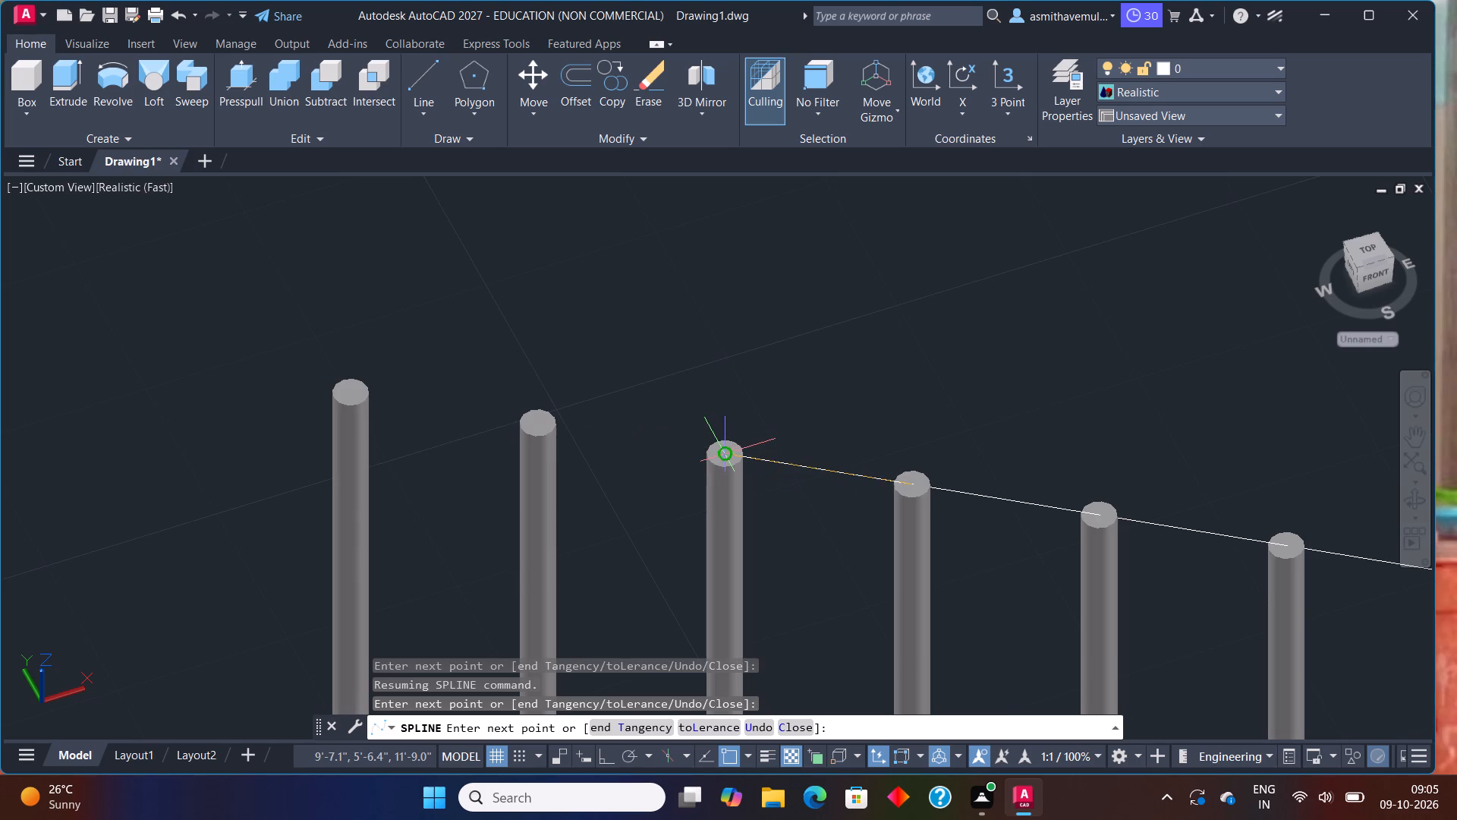
click(722, 452)
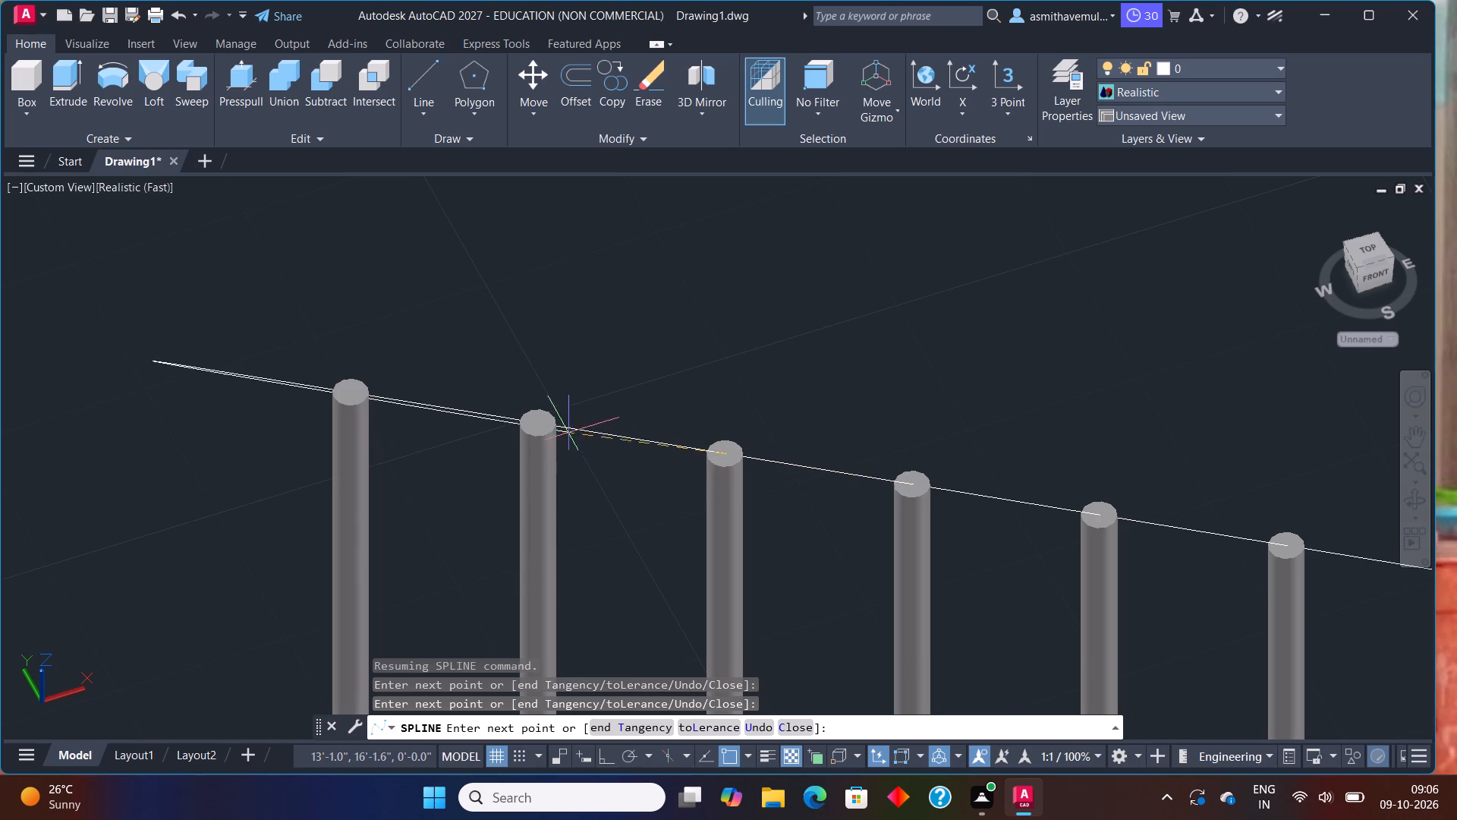
click(540, 424)
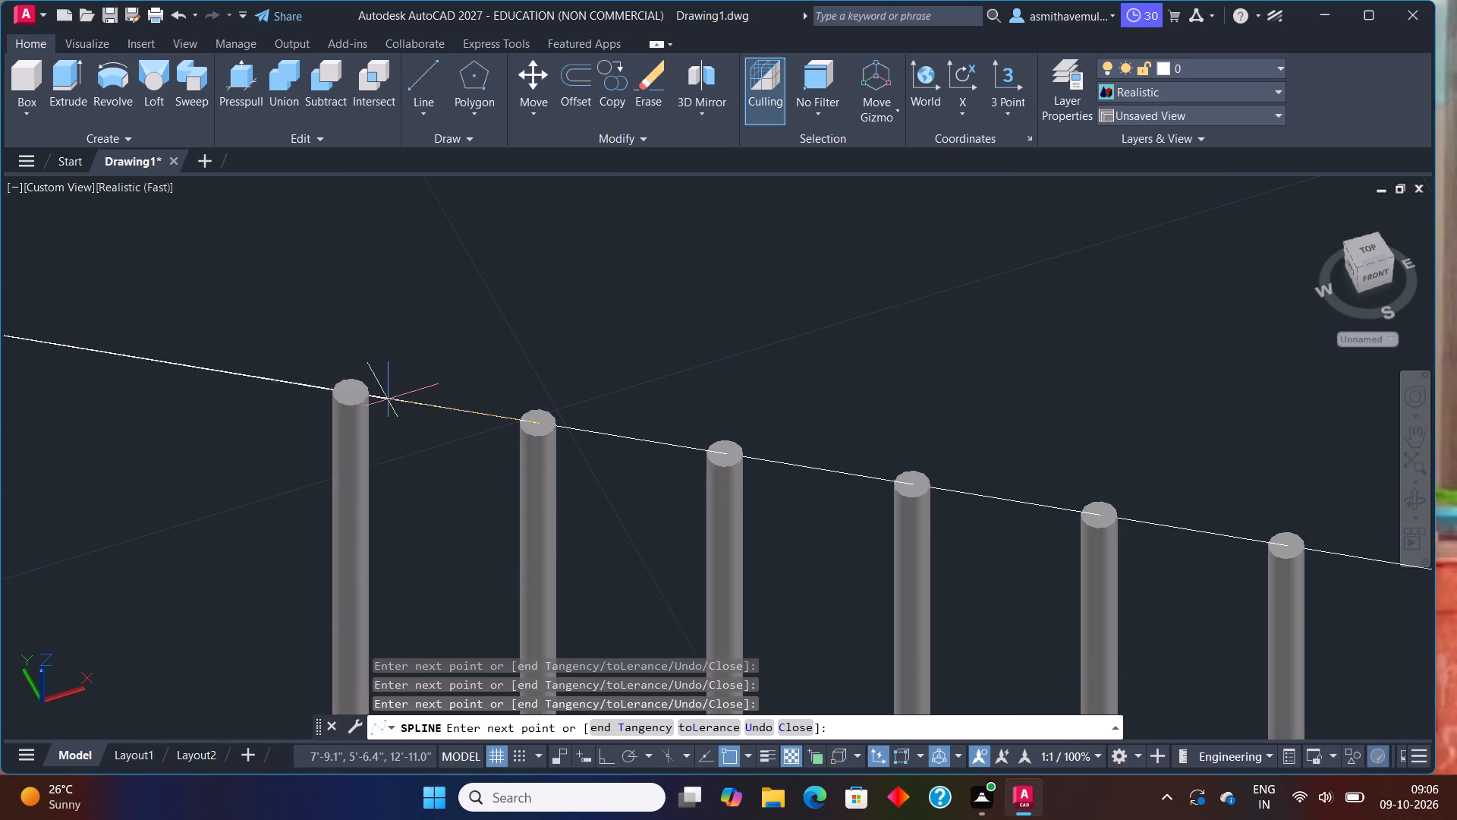
click(355, 394)
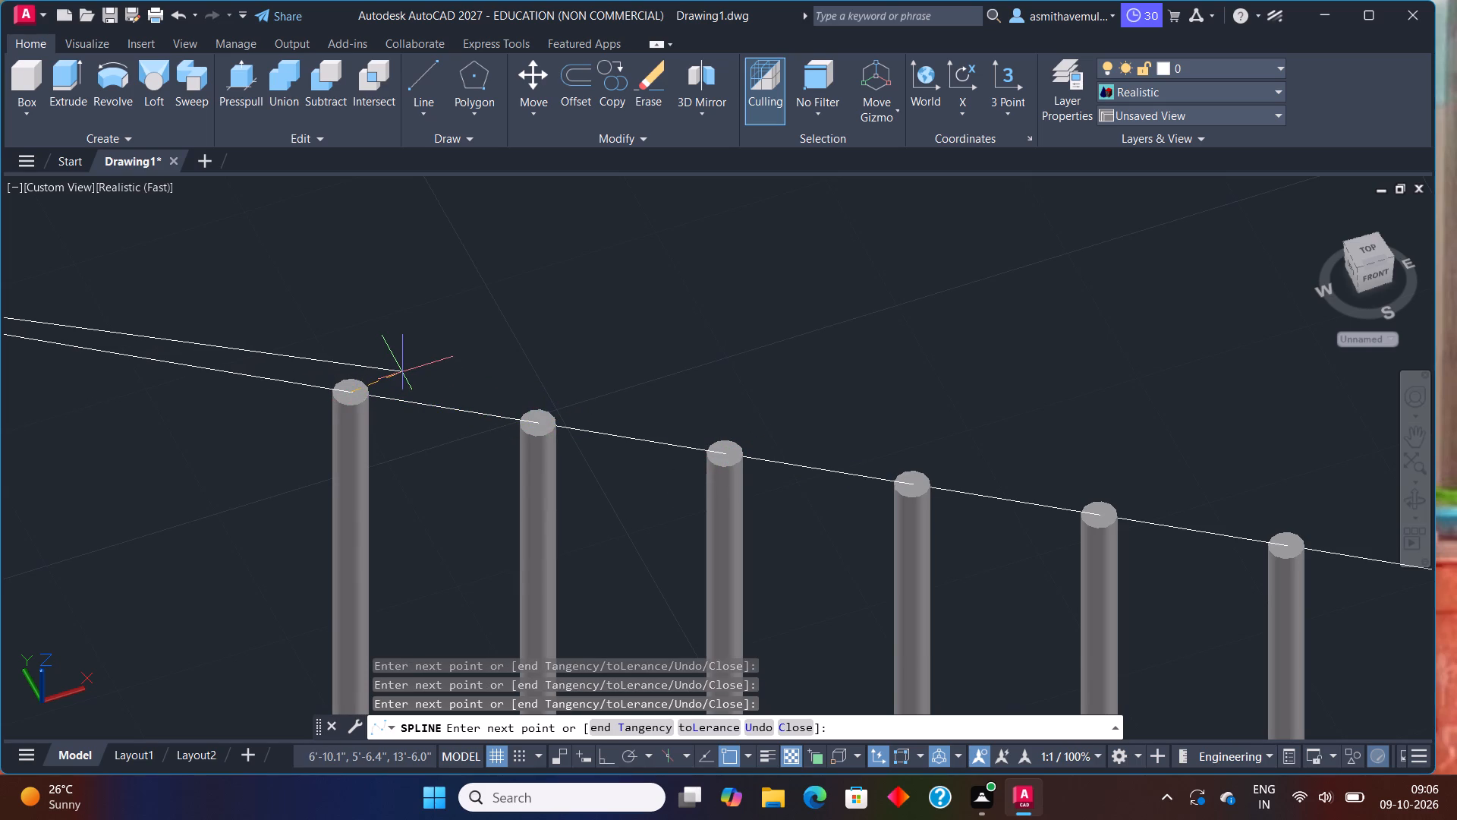
key(Return)
Draw a circle of 1" radius on the ground in the open area beside the first flight's outer side.
scroll(430, 376, down, 4)
middle_drag(777, 557, 680, 419)
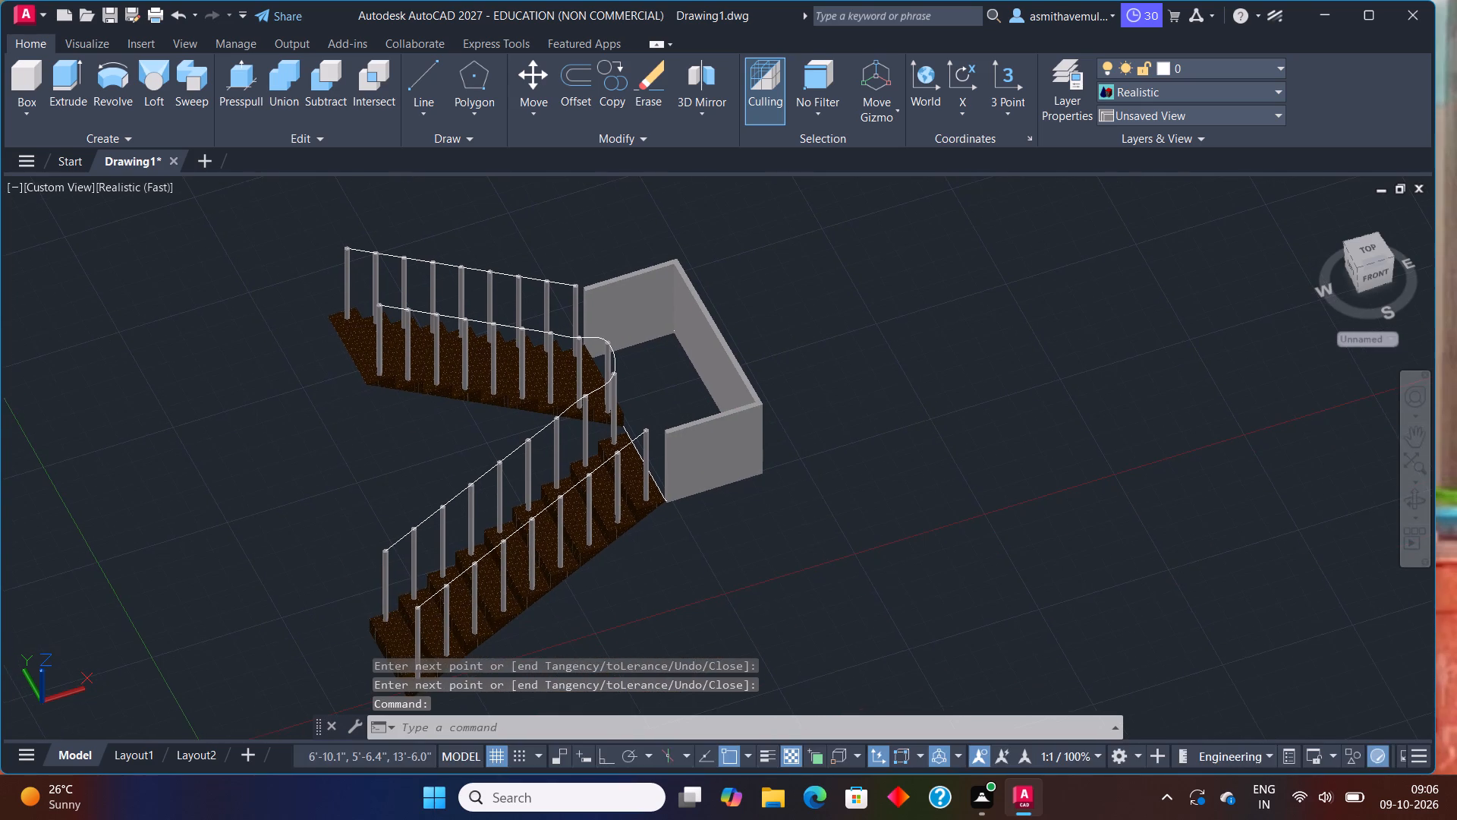
middle_drag(594, 563, 538, 444)
scroll(431, 526, up, 2)
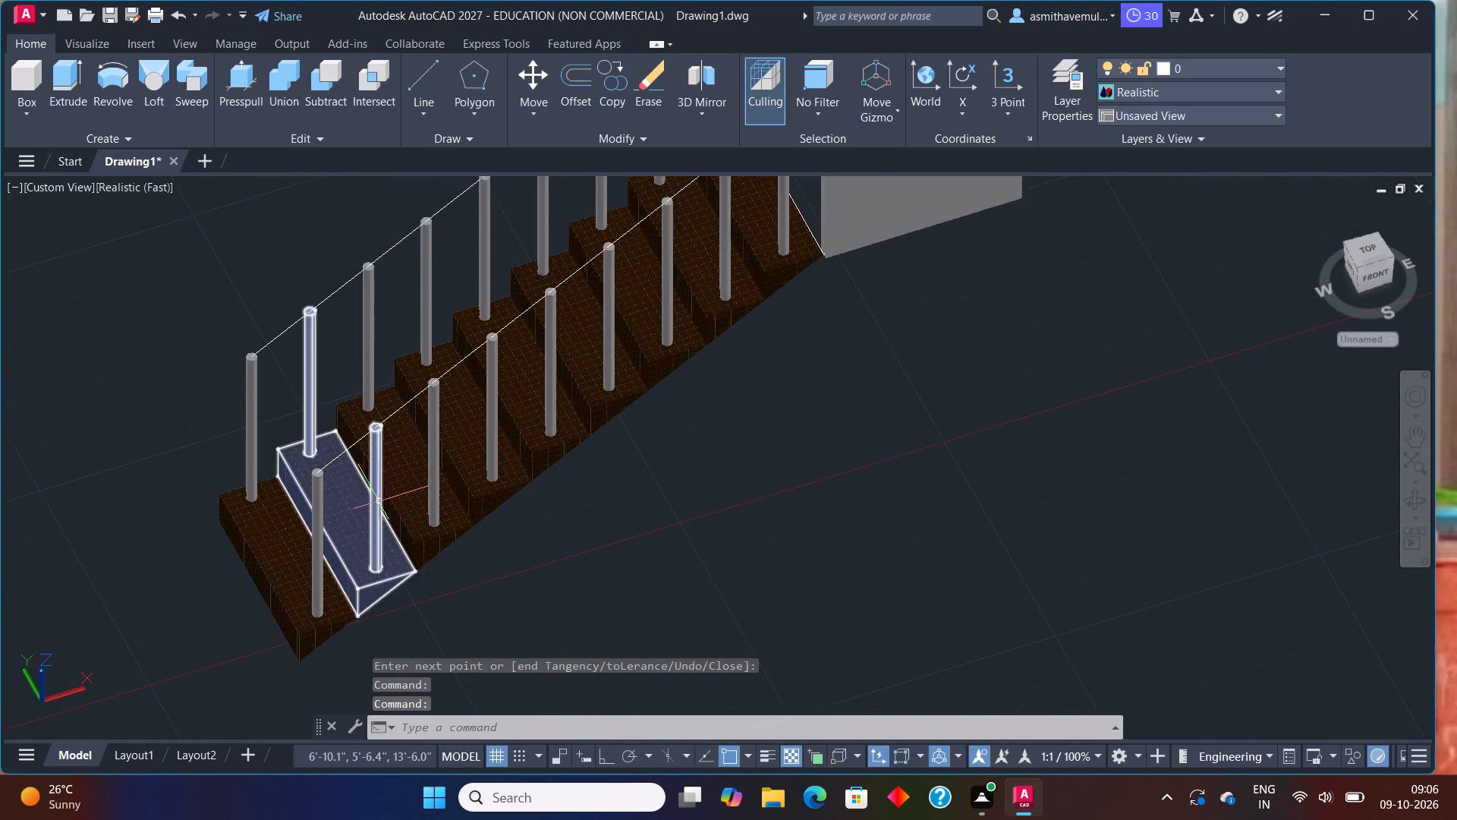
scroll(359, 497, up, 2)
scroll(705, 529, down, 1)
middle_drag(708, 541, 639, 500)
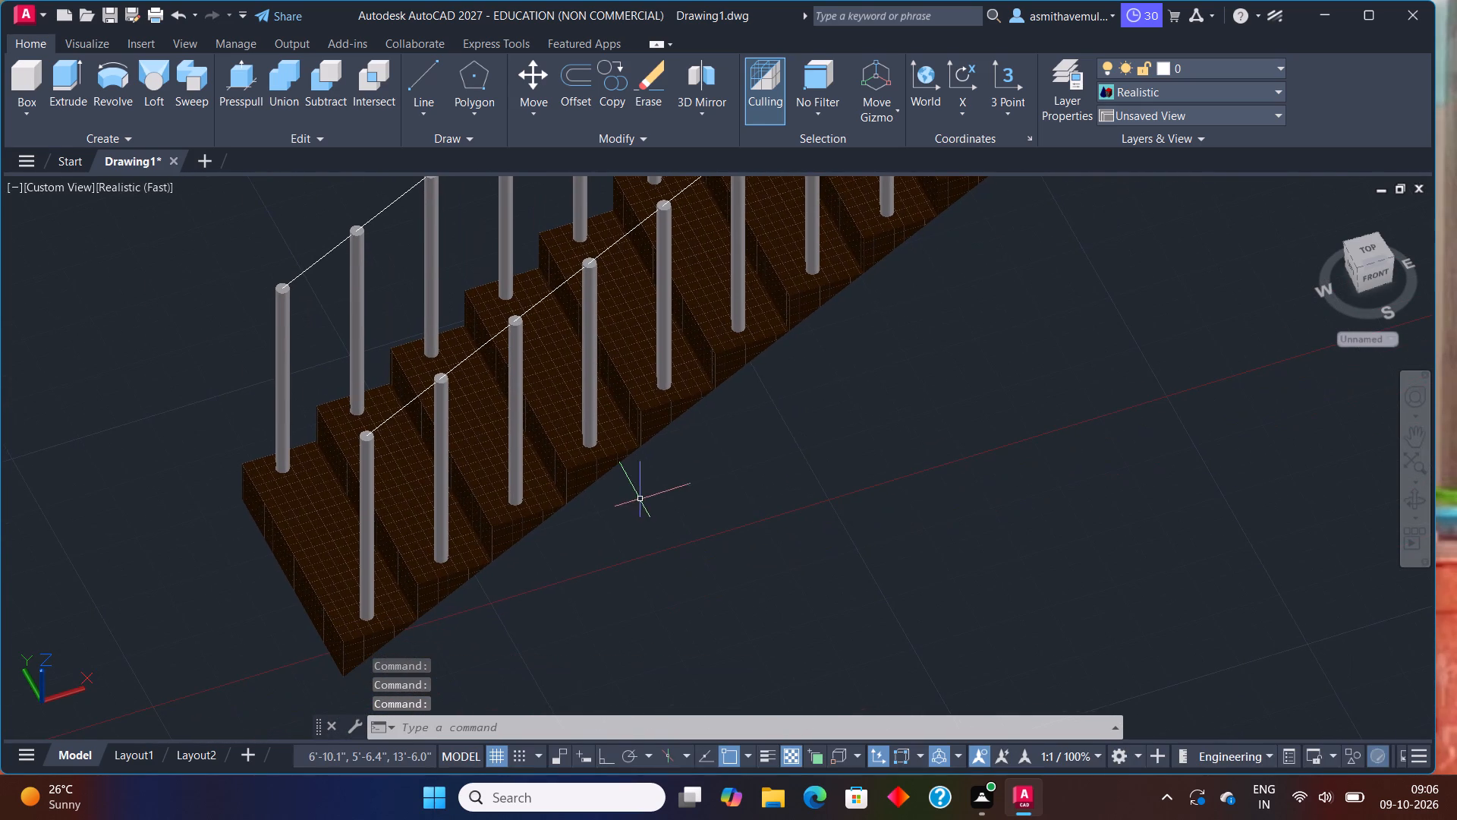
key(c)
key(Return)
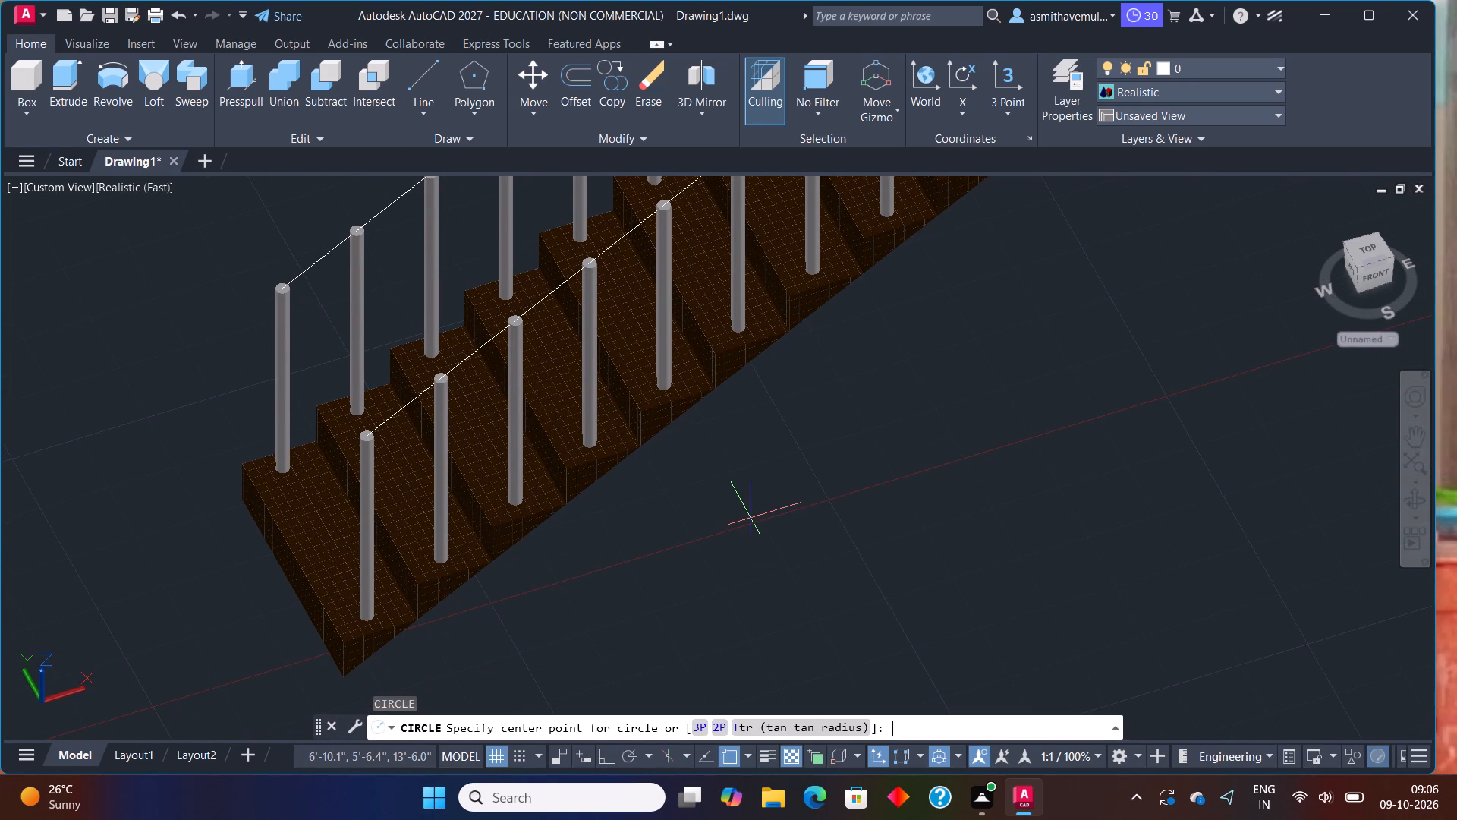
click(728, 528)
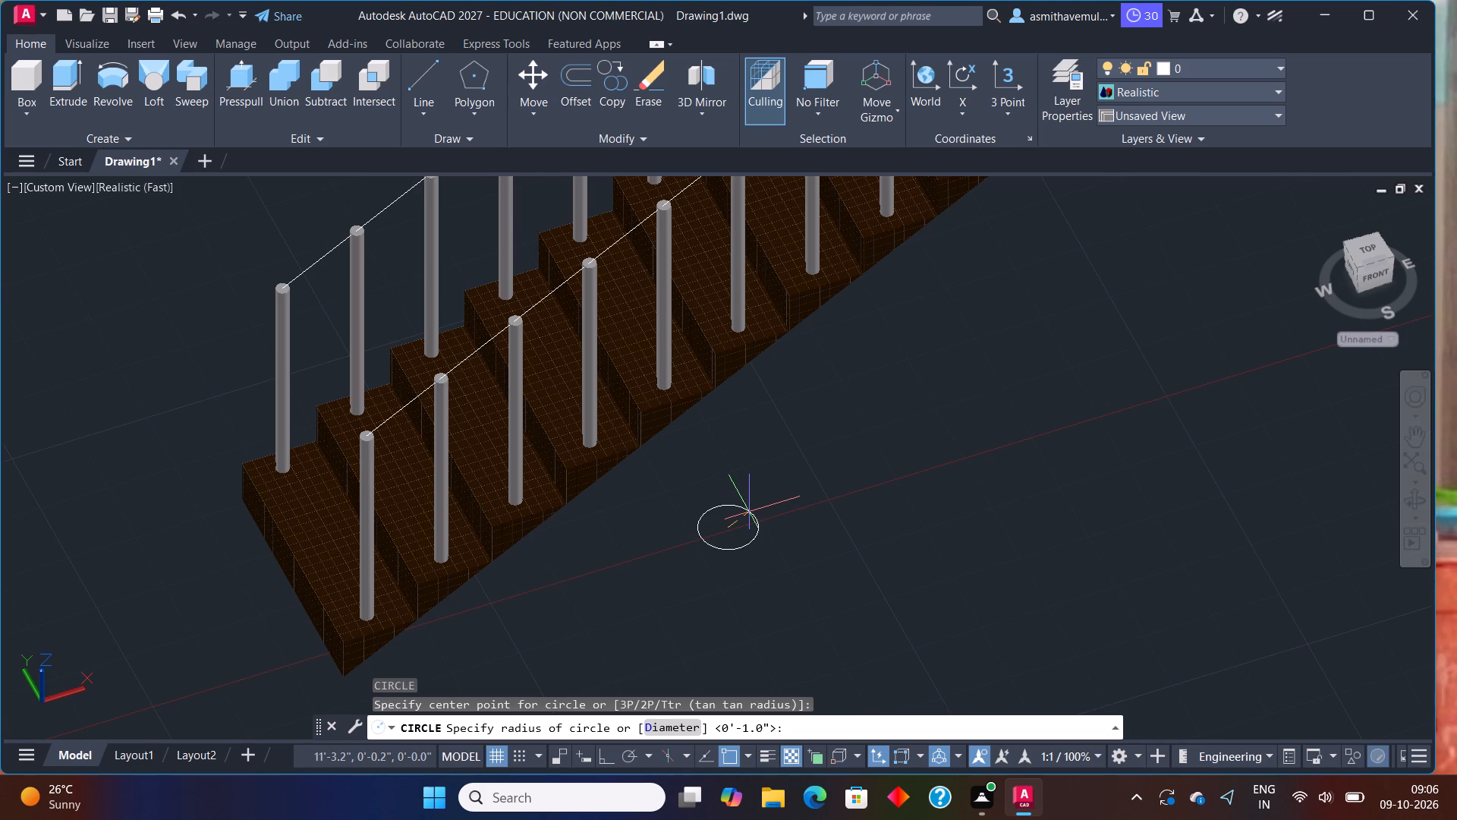
key(1)
key(shift+quotedbl)
key(Return)
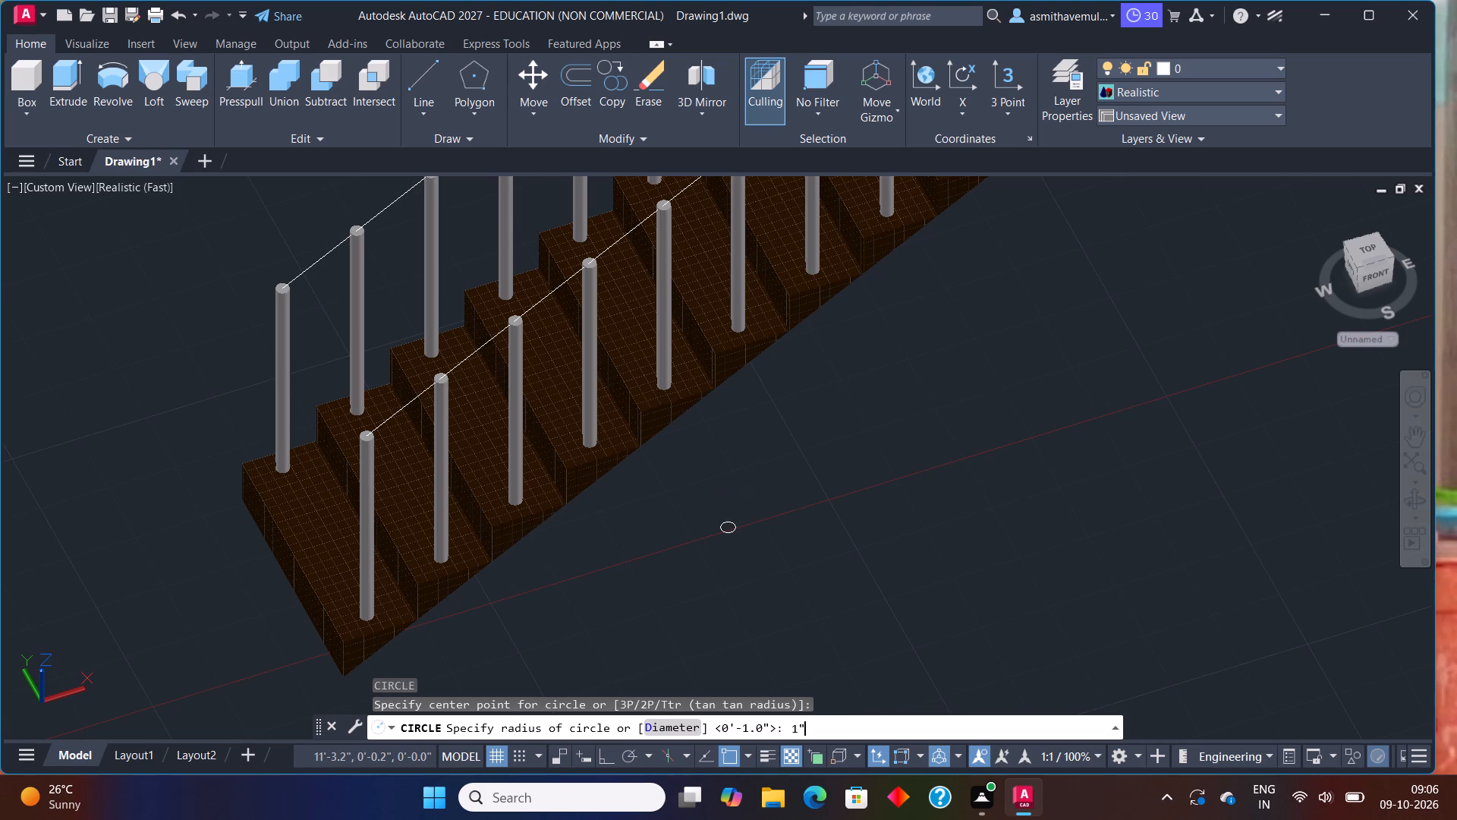
Sweep the 1" radius circle along the spline through the first flight's outer post tops.
scroll(745, 526, up, 2)
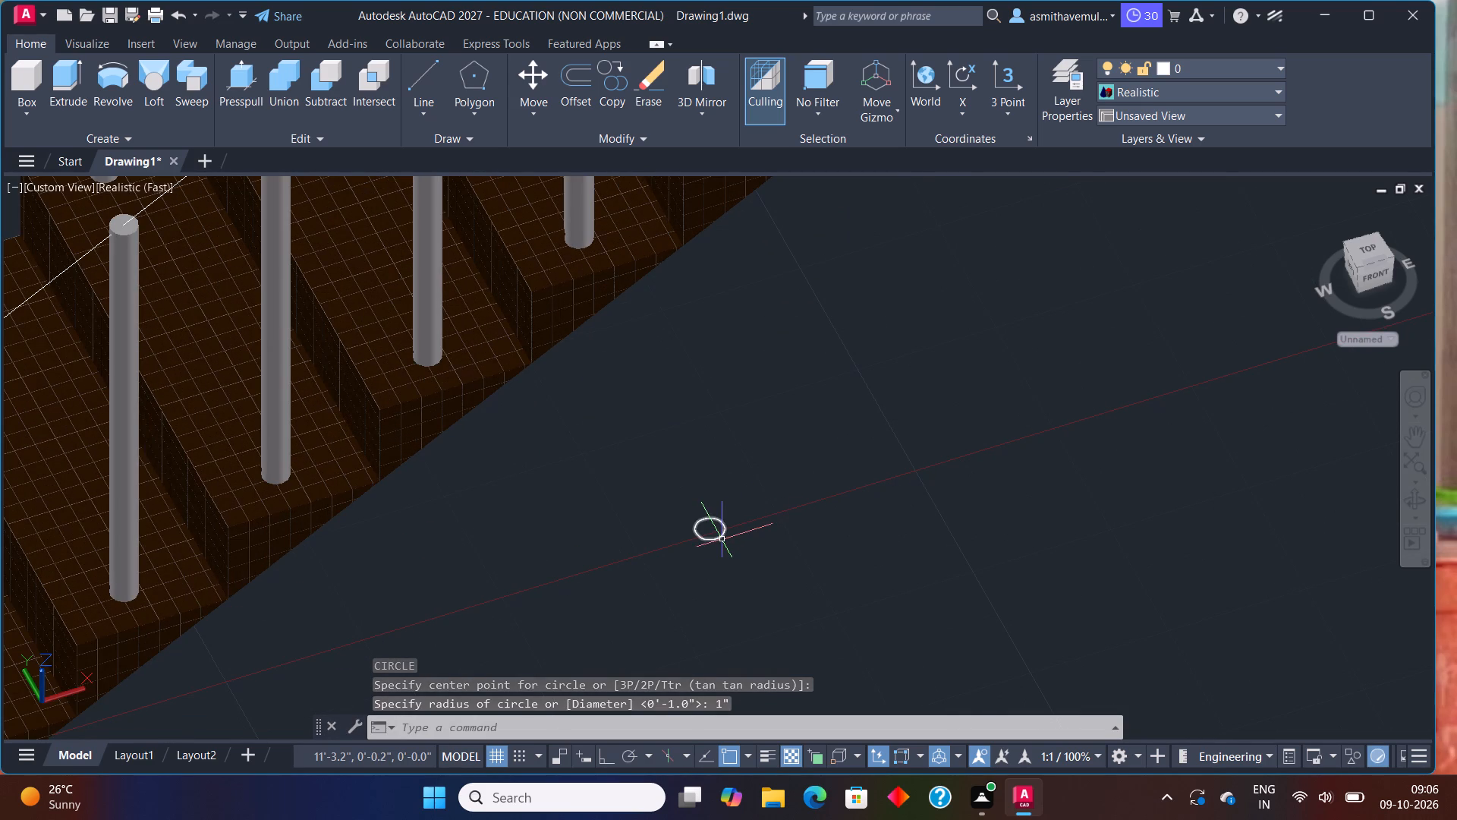
click(722, 539)
text(SW)
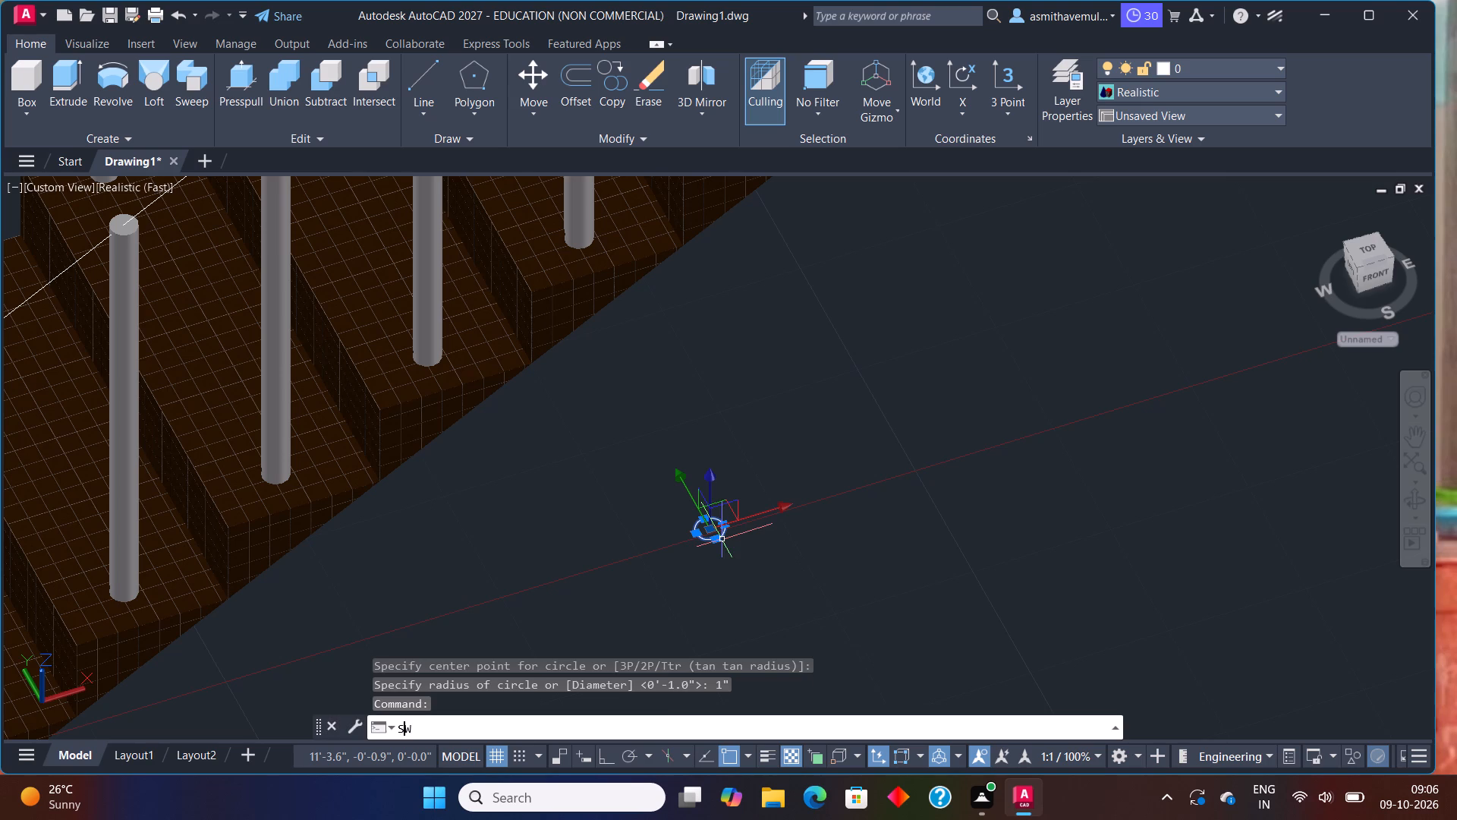
key(Escape)
click(810, 477)
click(839, 579)
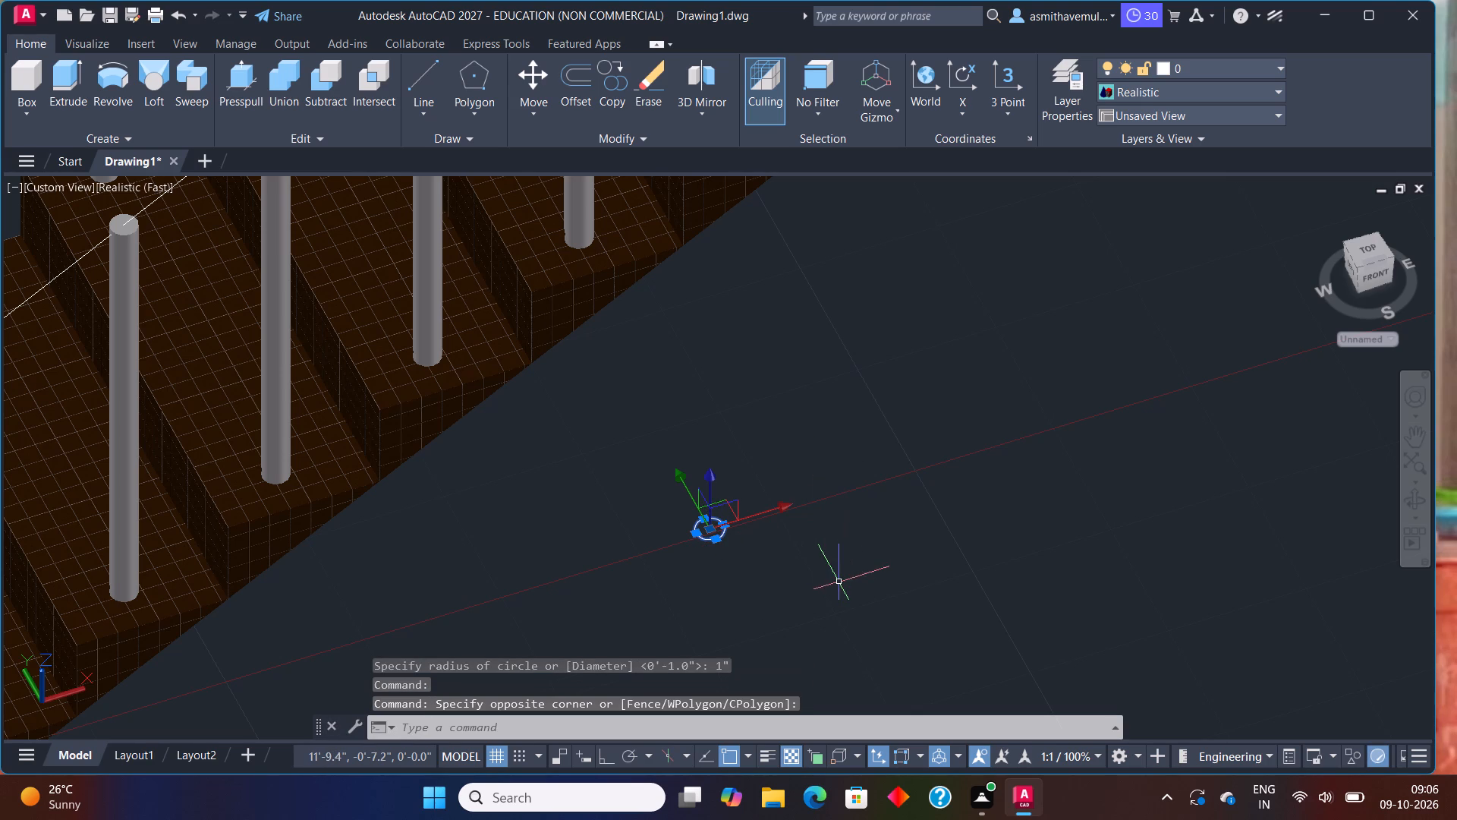
key(Escape)
text(SWEEP)
key(Return)
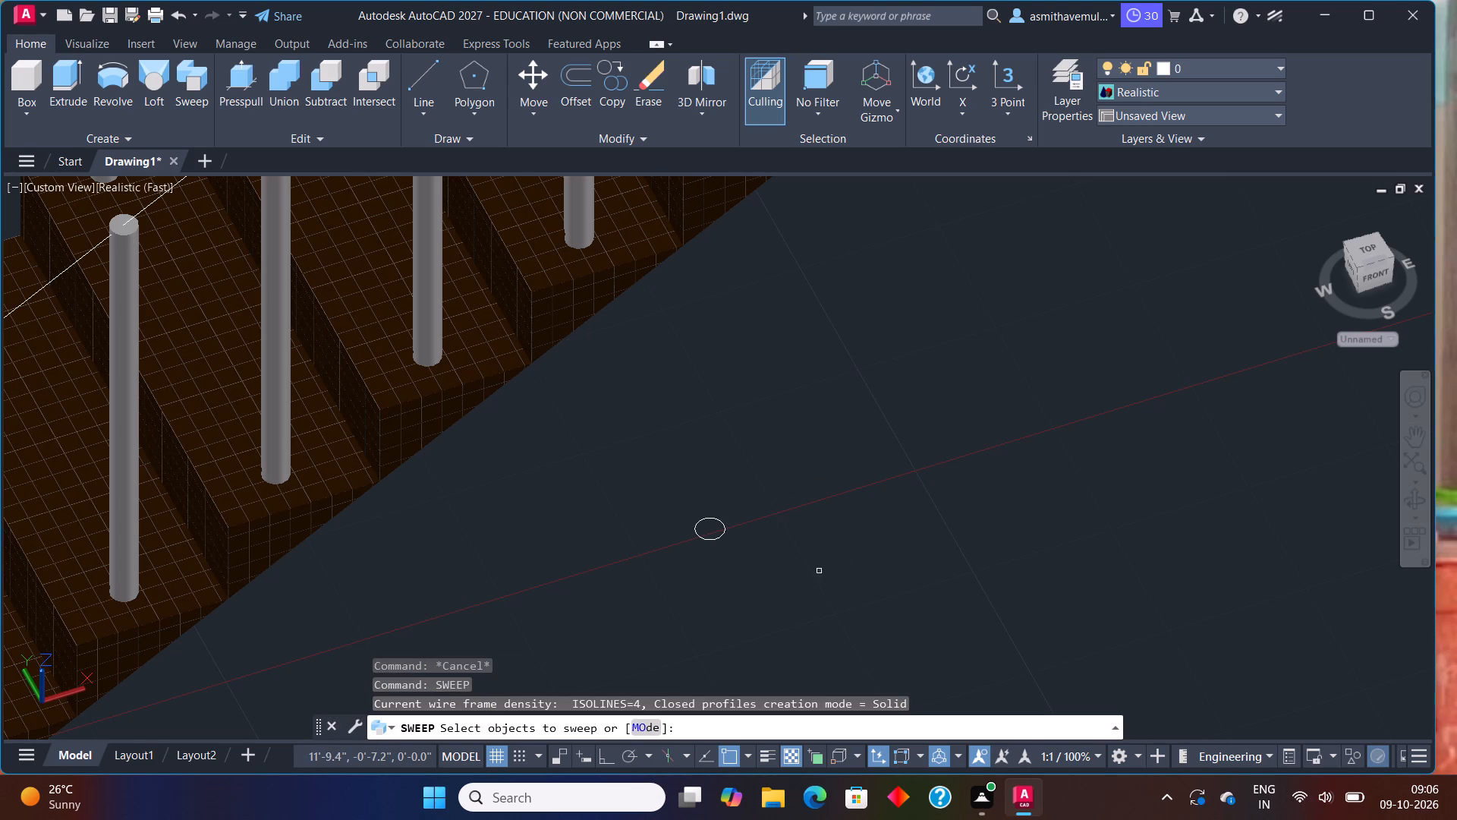
drag(807, 566, 656, 545)
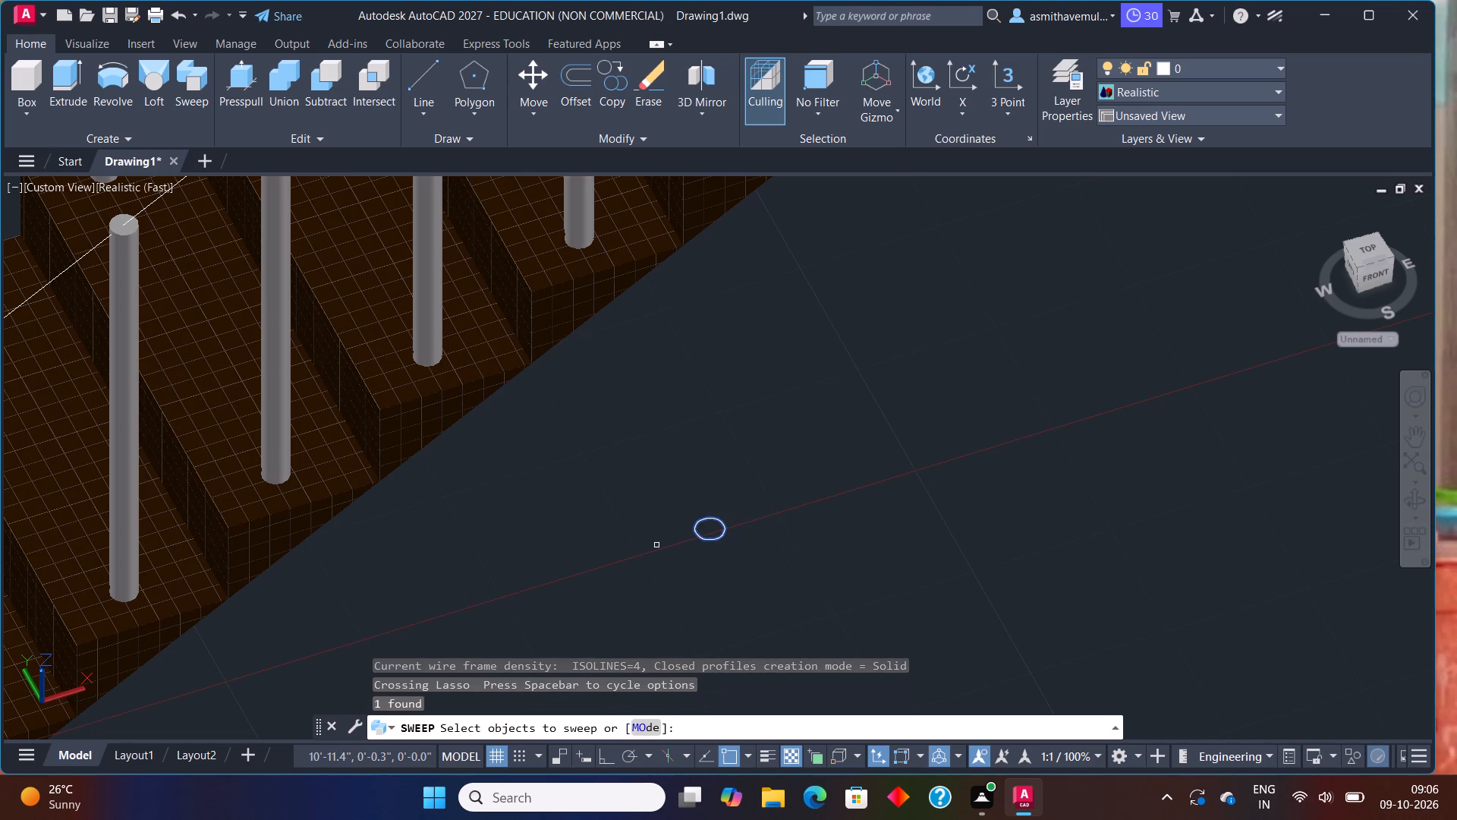
key(Return)
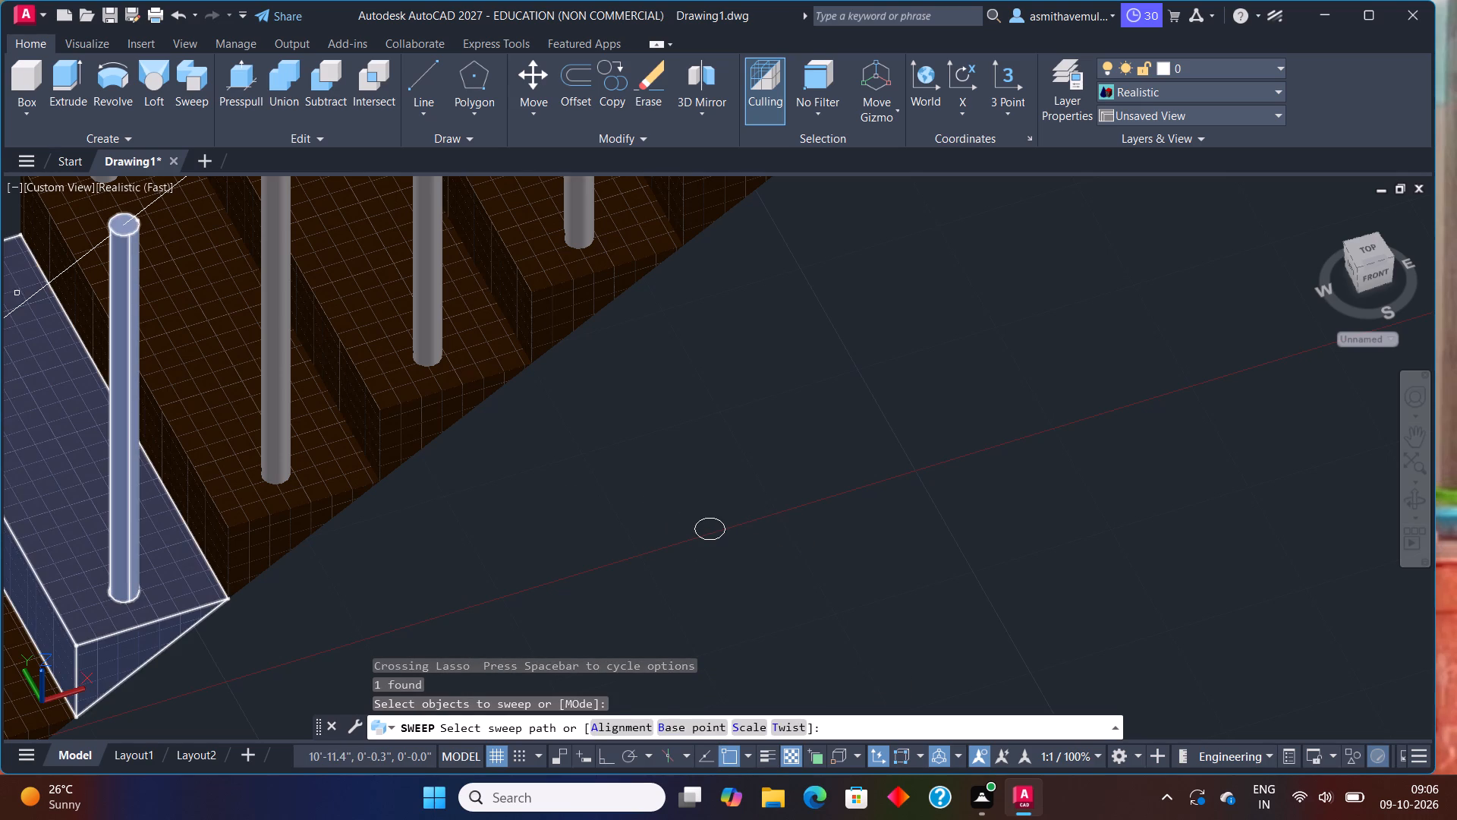
click(39, 291)
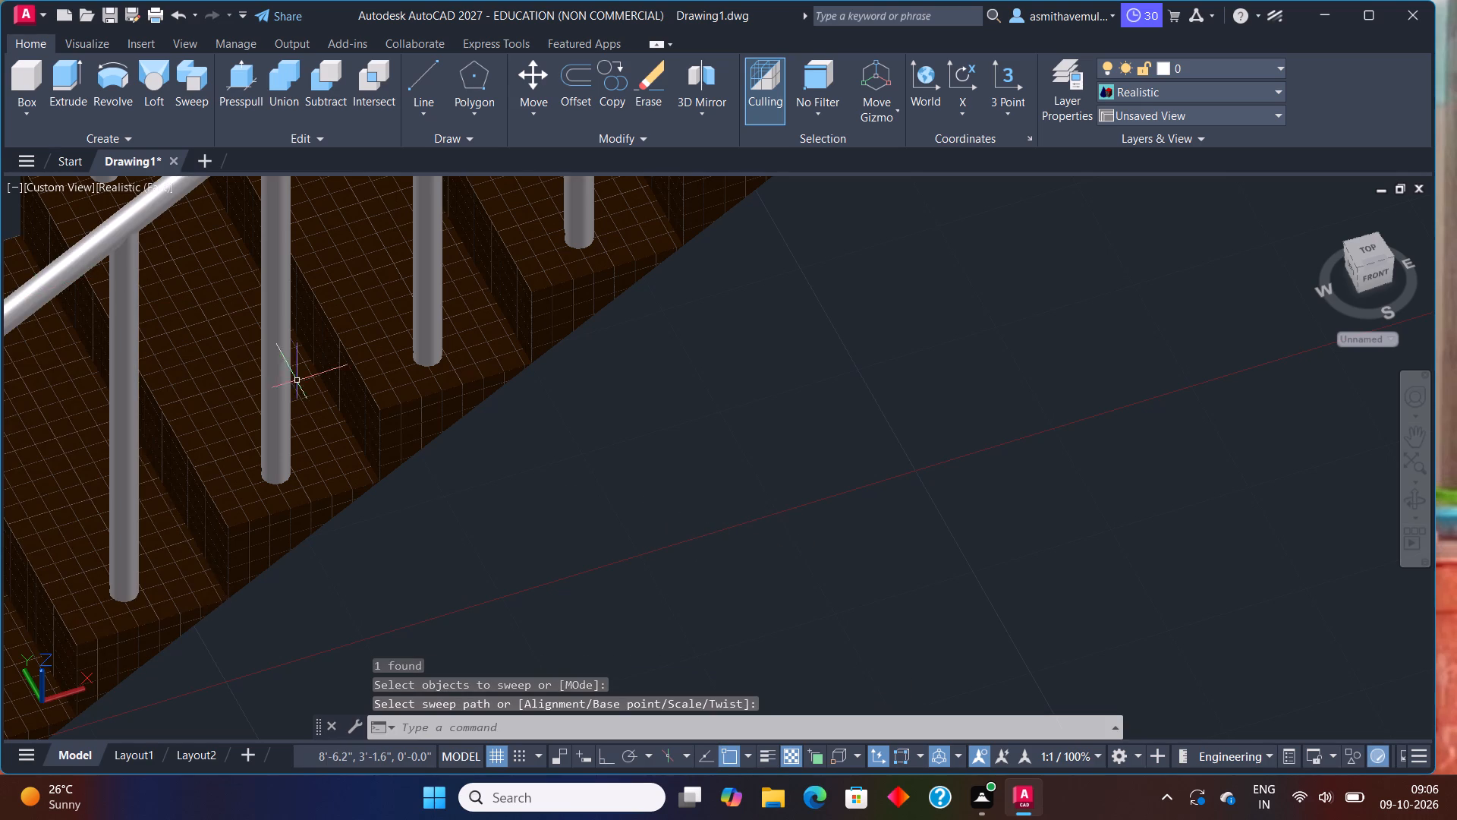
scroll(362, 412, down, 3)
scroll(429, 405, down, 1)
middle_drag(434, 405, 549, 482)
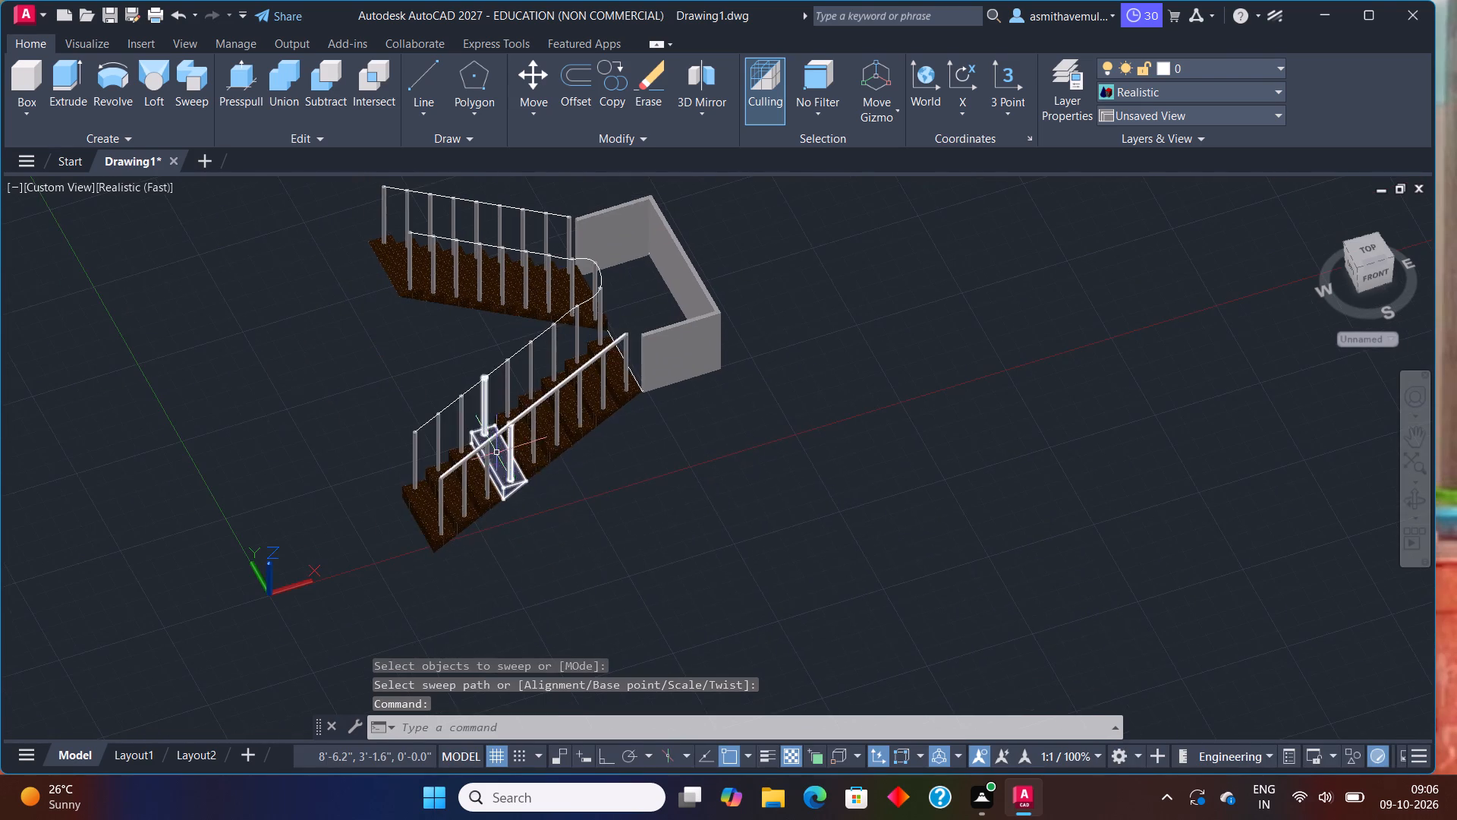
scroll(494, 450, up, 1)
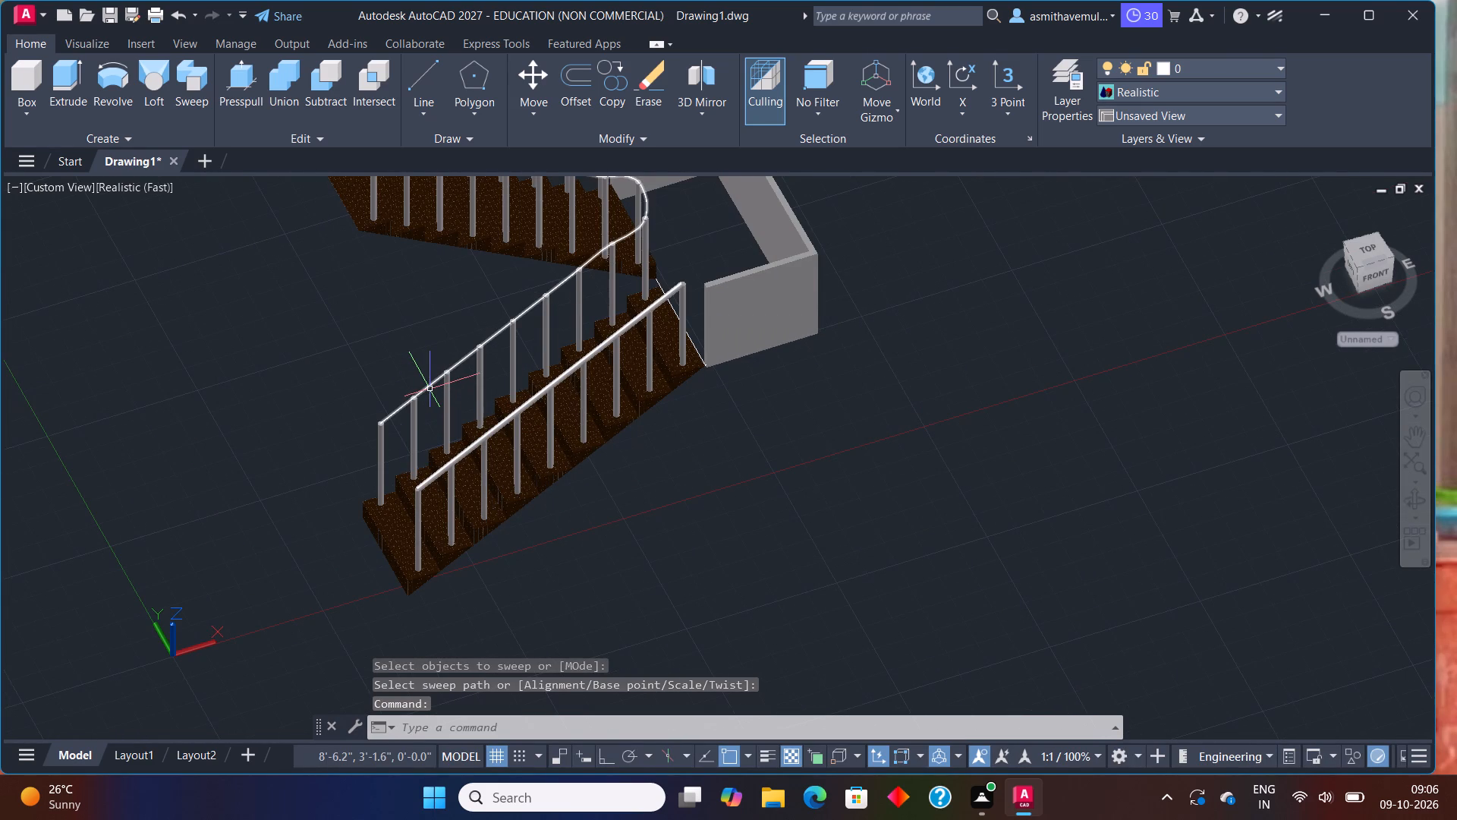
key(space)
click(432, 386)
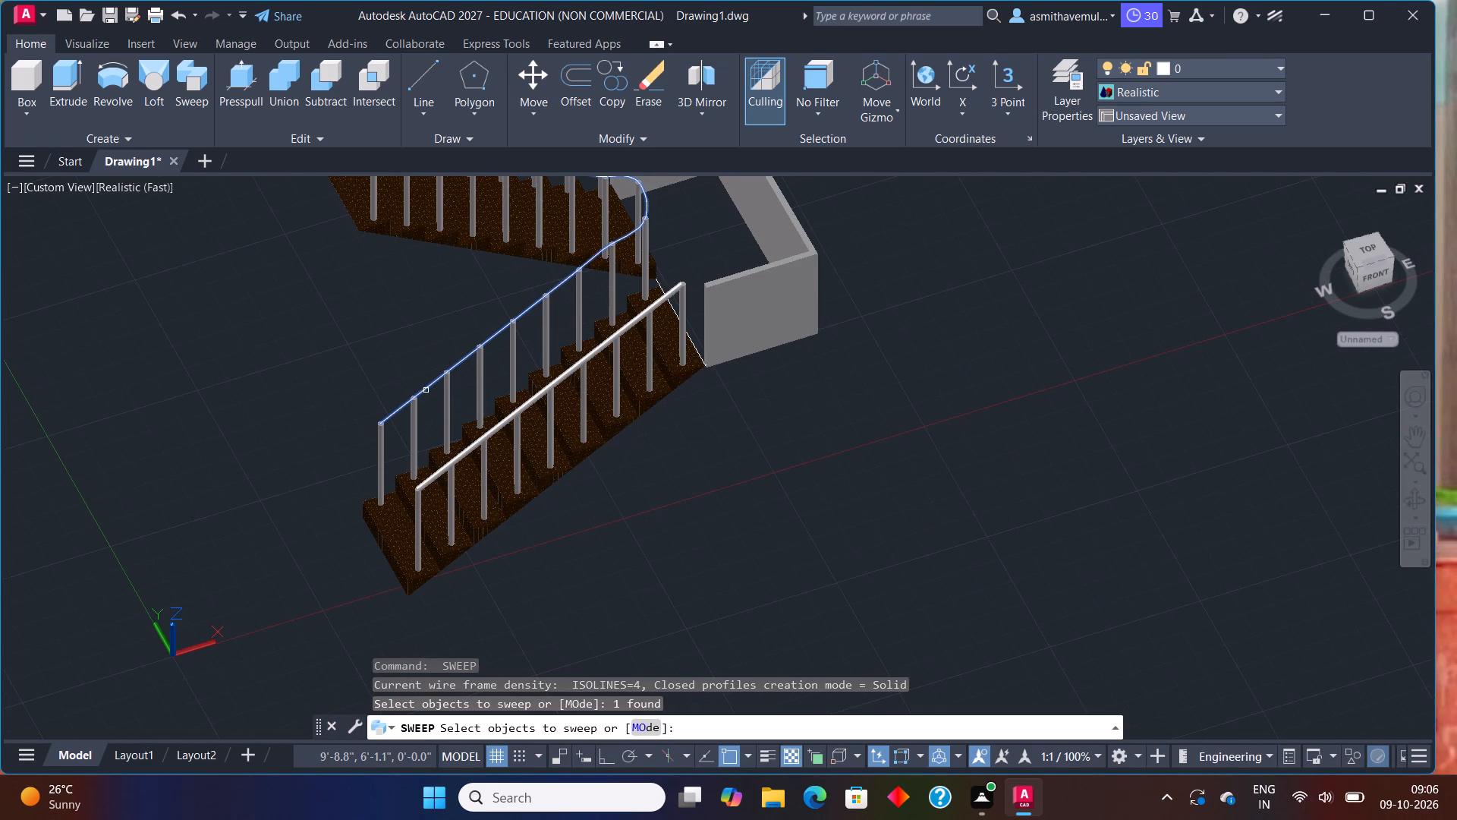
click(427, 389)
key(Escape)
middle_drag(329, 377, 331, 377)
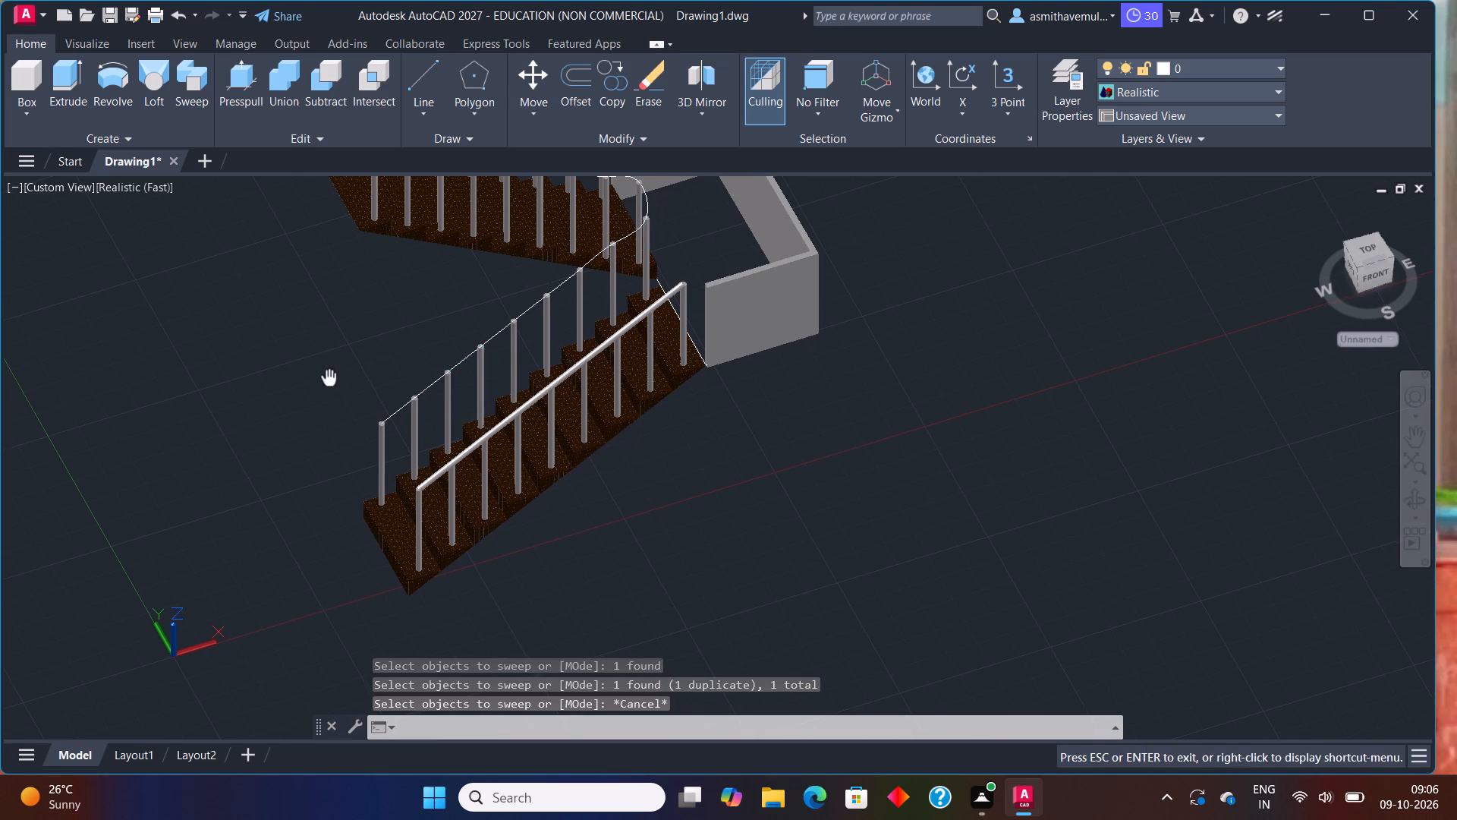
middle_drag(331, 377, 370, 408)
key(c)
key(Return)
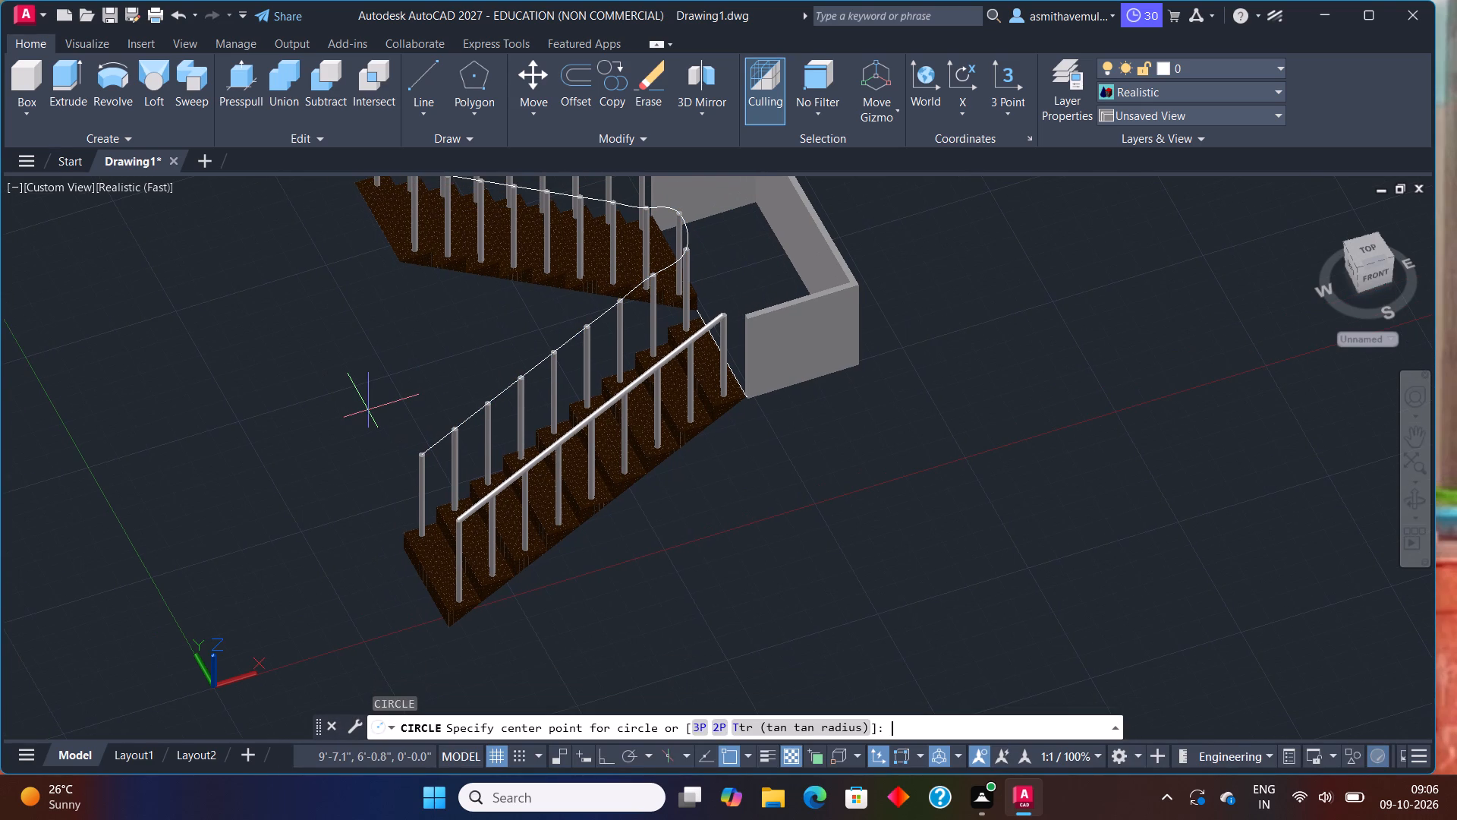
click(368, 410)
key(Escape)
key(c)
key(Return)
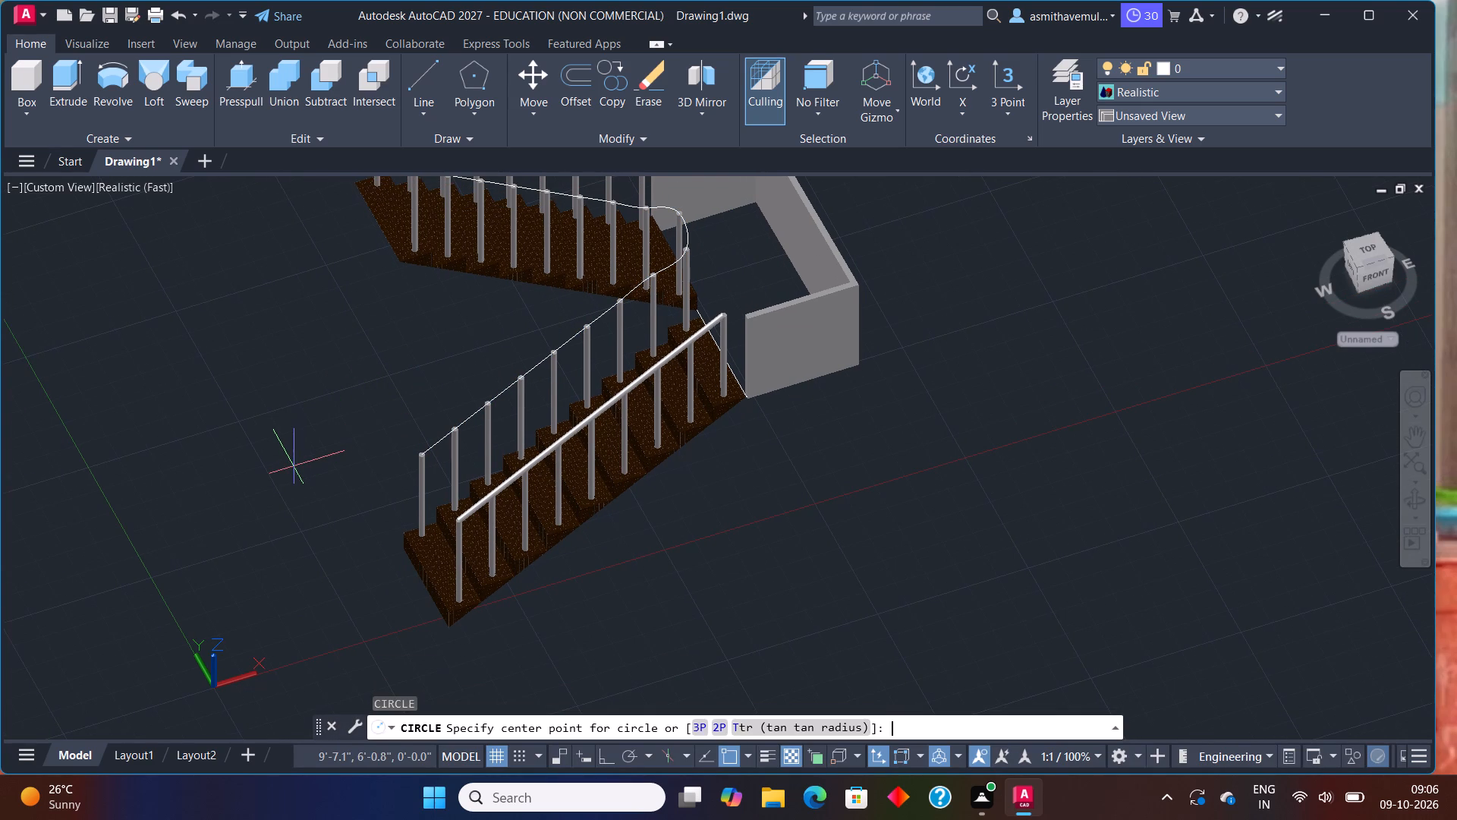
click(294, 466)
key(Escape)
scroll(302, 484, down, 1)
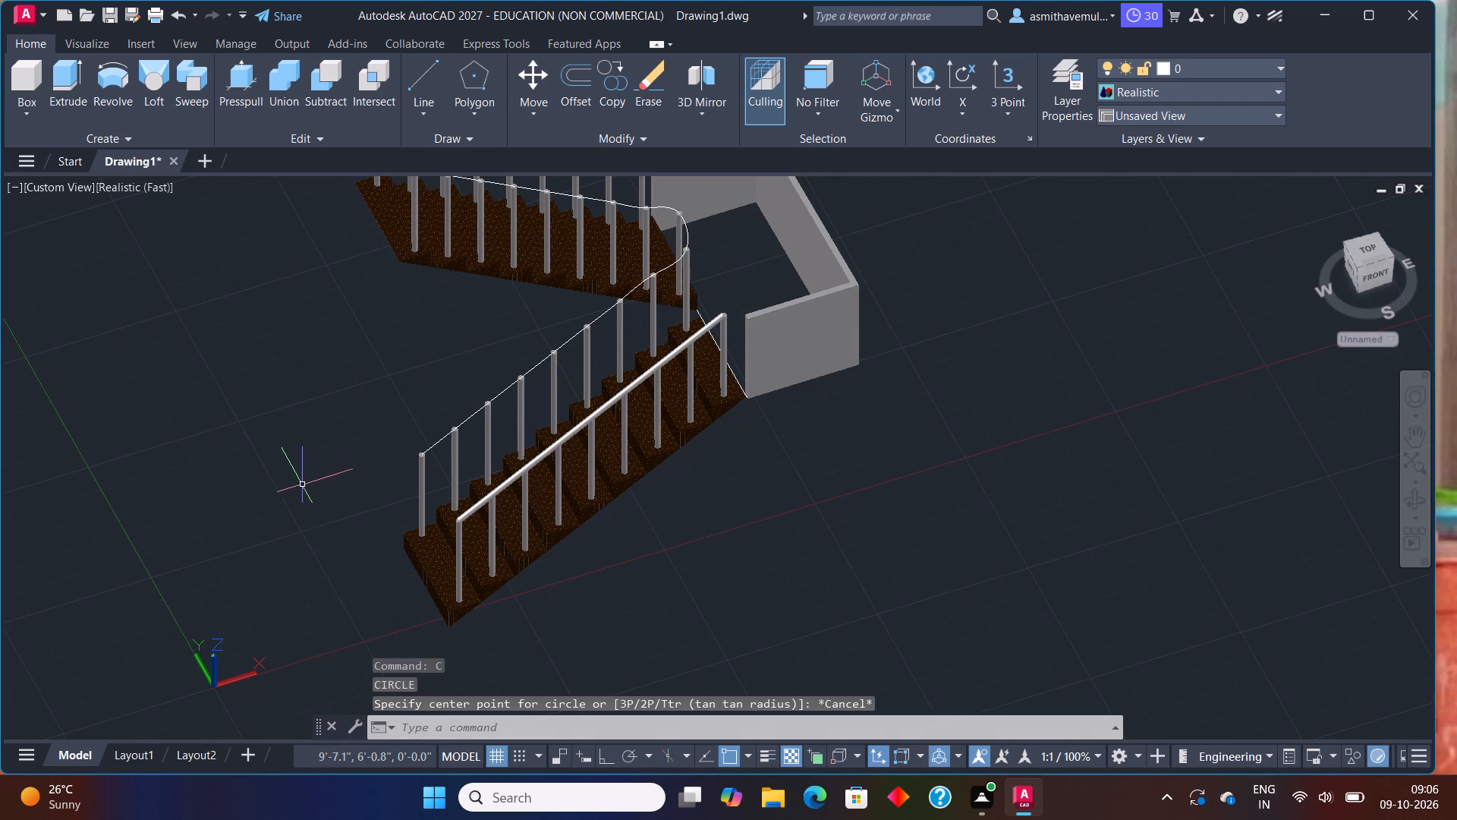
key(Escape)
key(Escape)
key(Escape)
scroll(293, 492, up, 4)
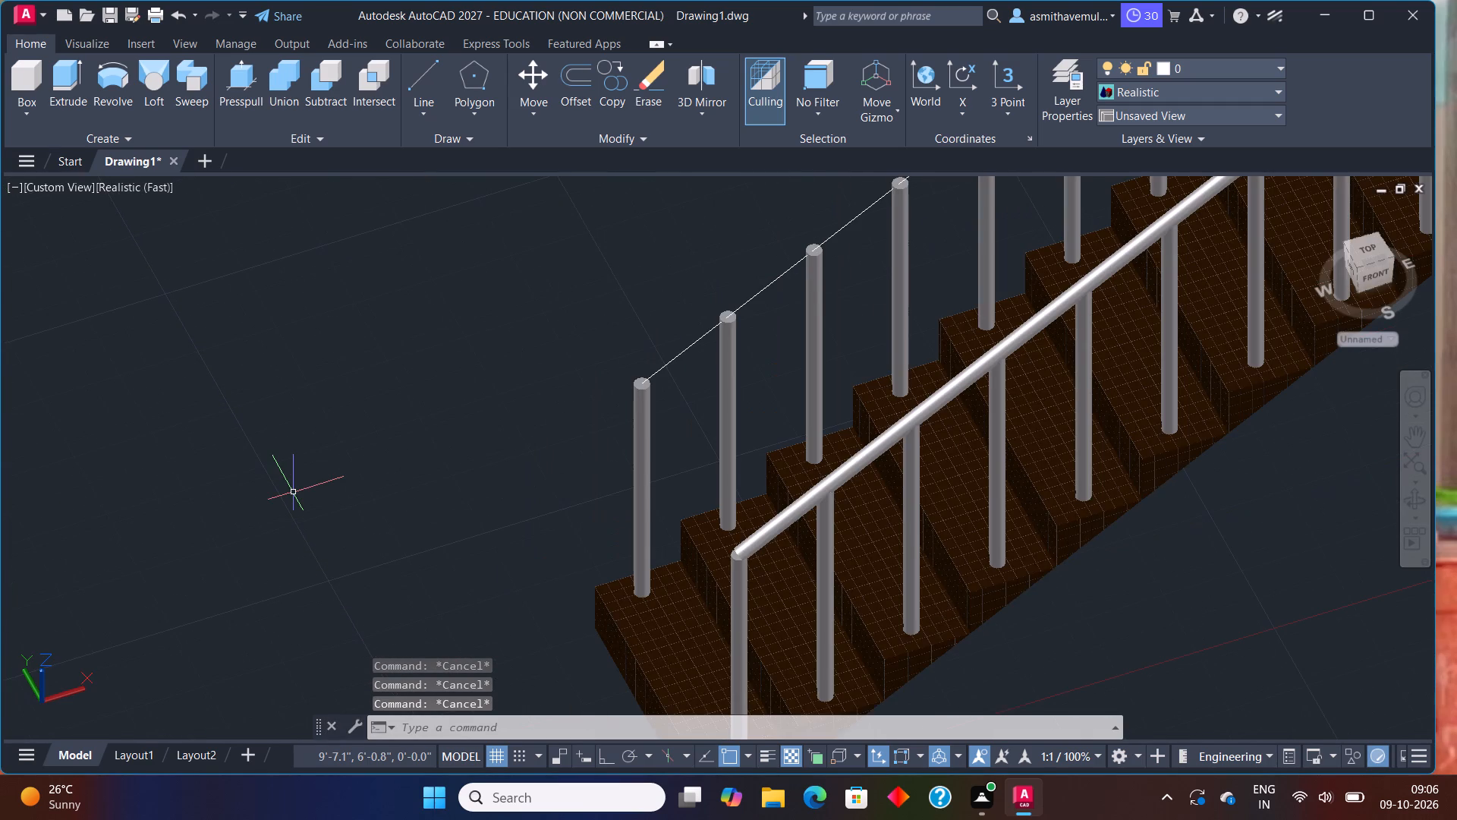
Draw a circle of 1" radius on the open ground beside the first flight's inner side.
key(c)
key(Return)
click(293, 492)
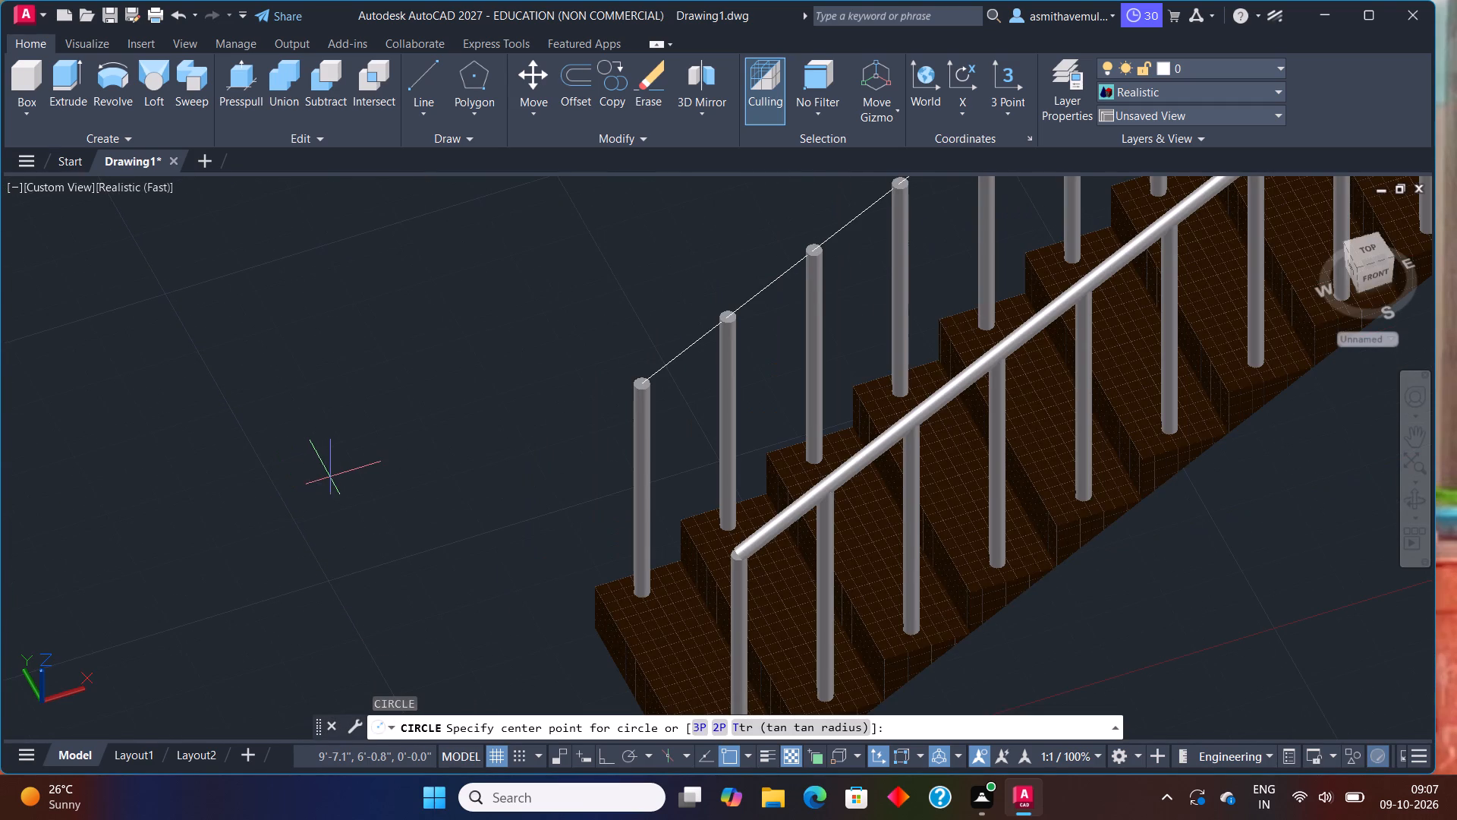
click(339, 471)
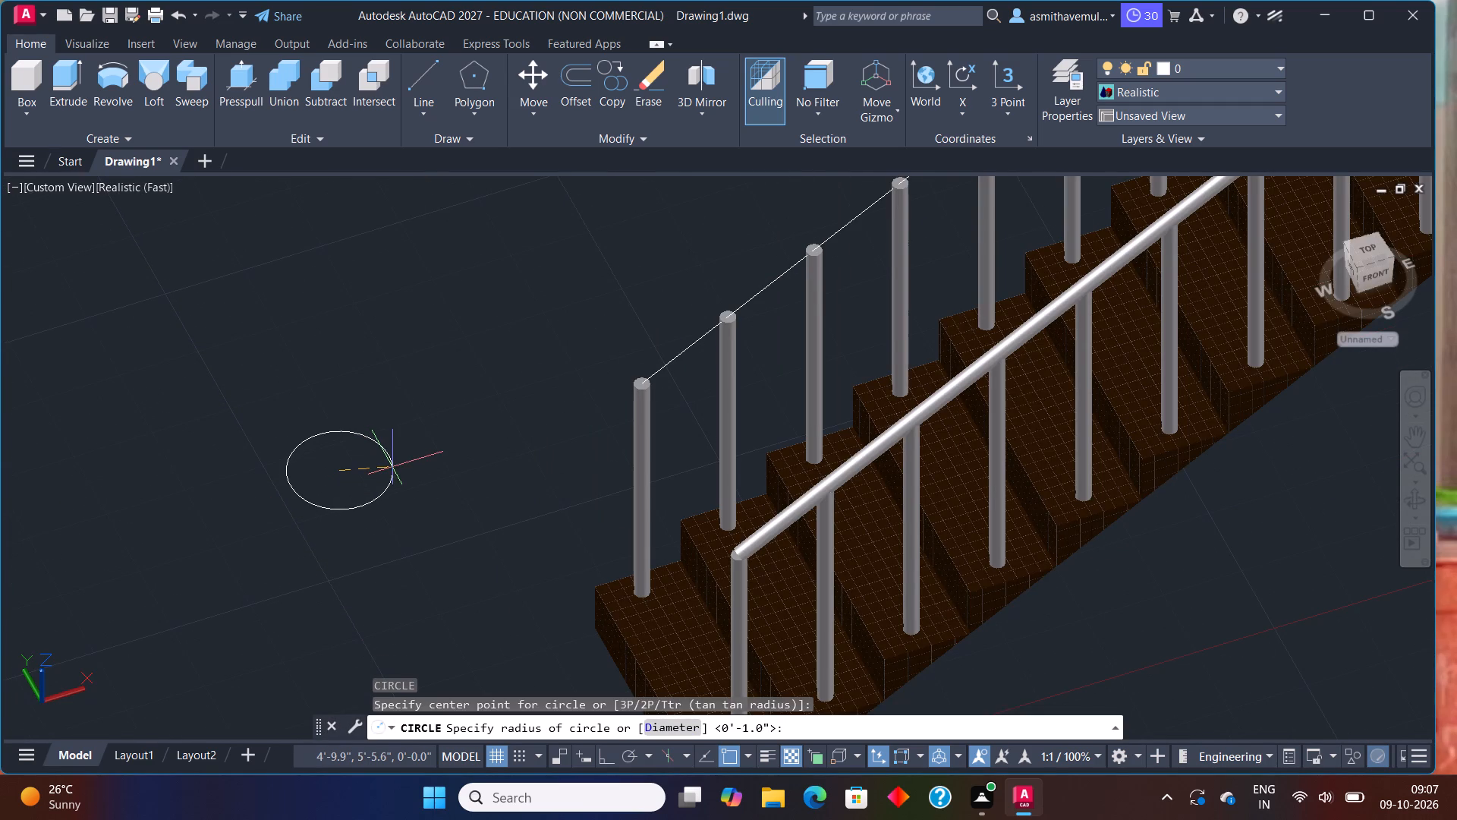
text(1")
key(Return)
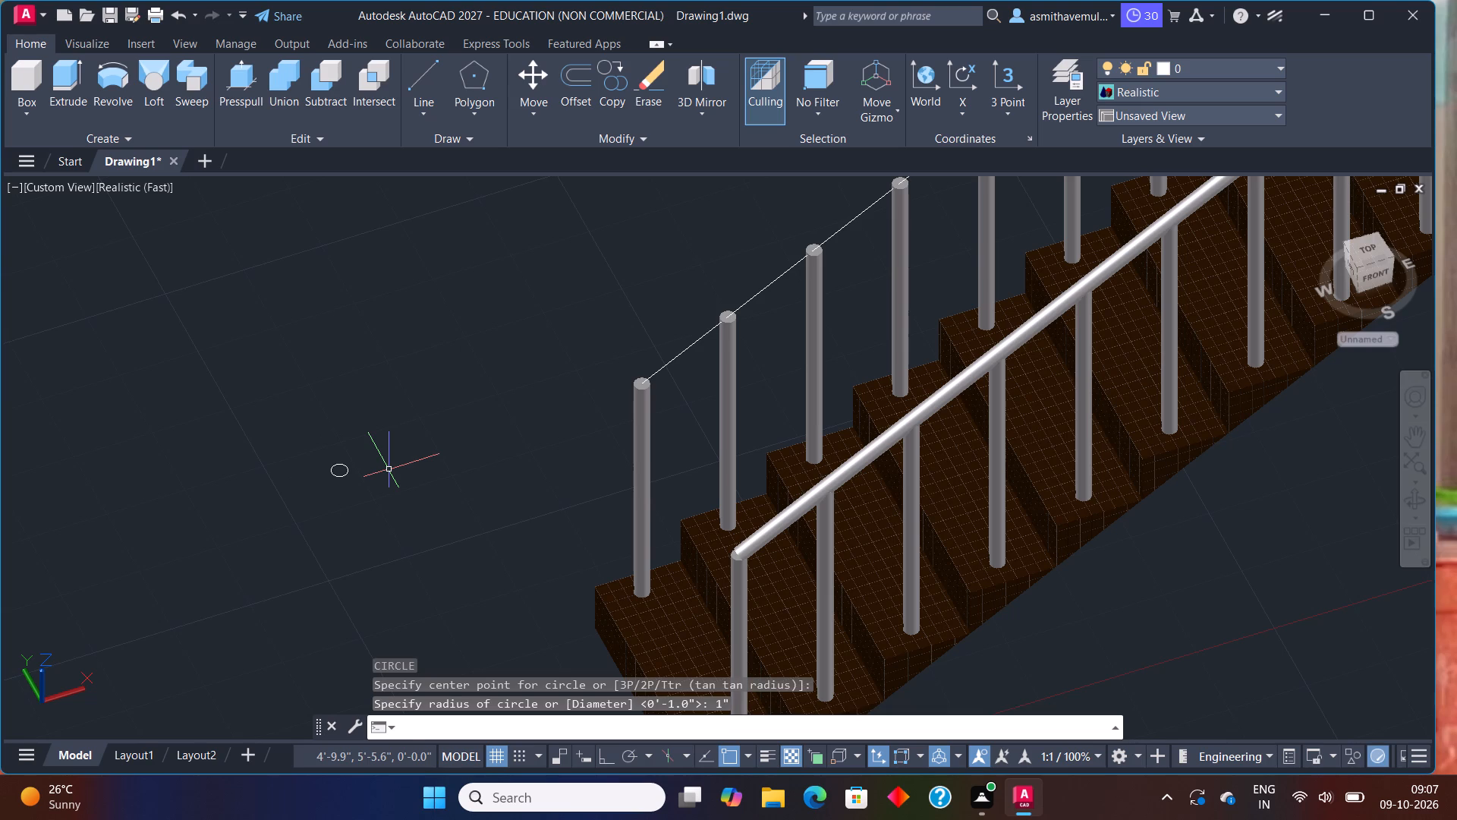
Sweep the new circle along the continuous spline that joins the inner post tops of both flights.
text(SWEEP)
key(Return)
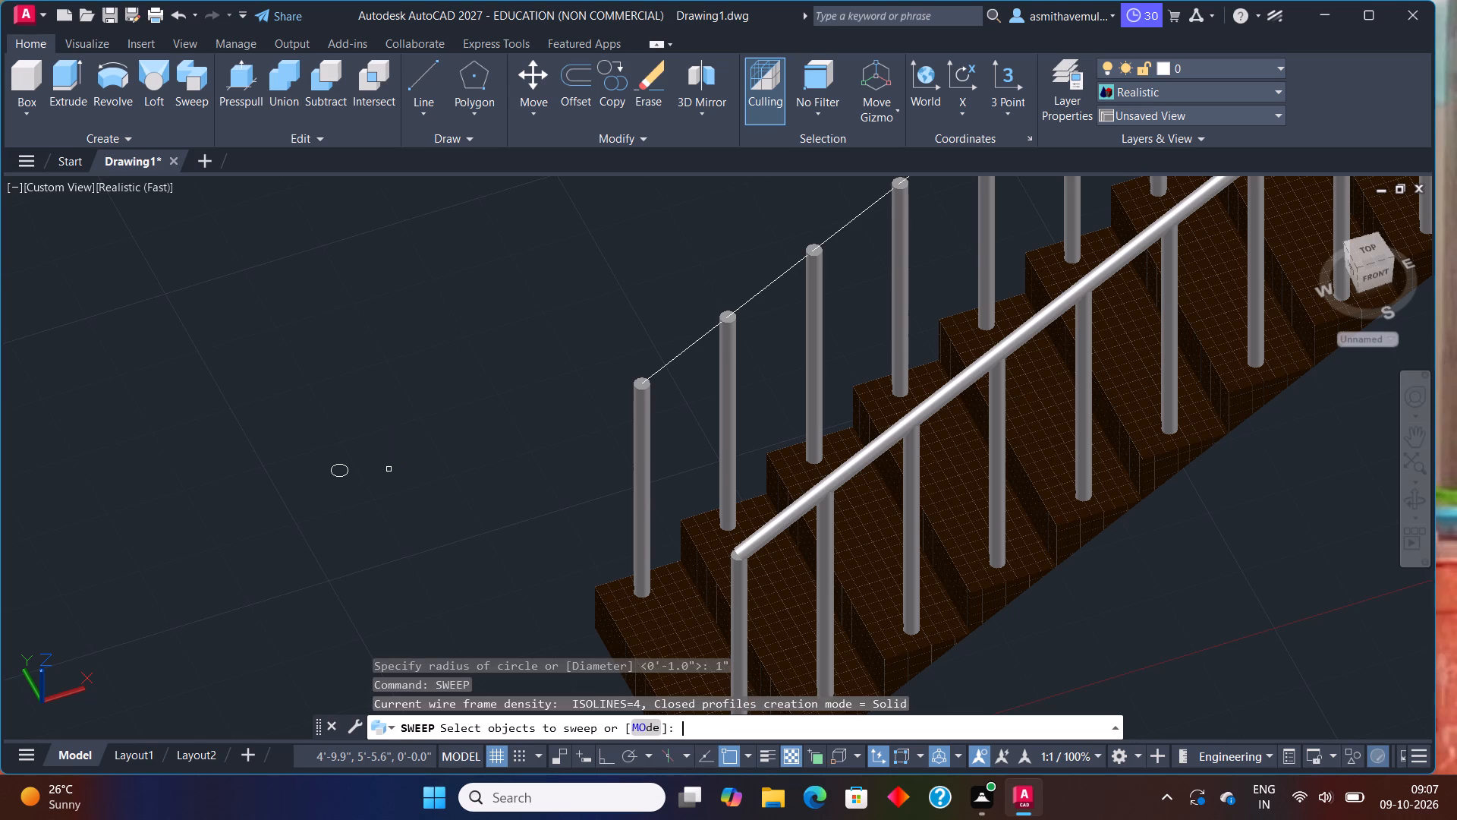
drag(375, 465, 306, 516)
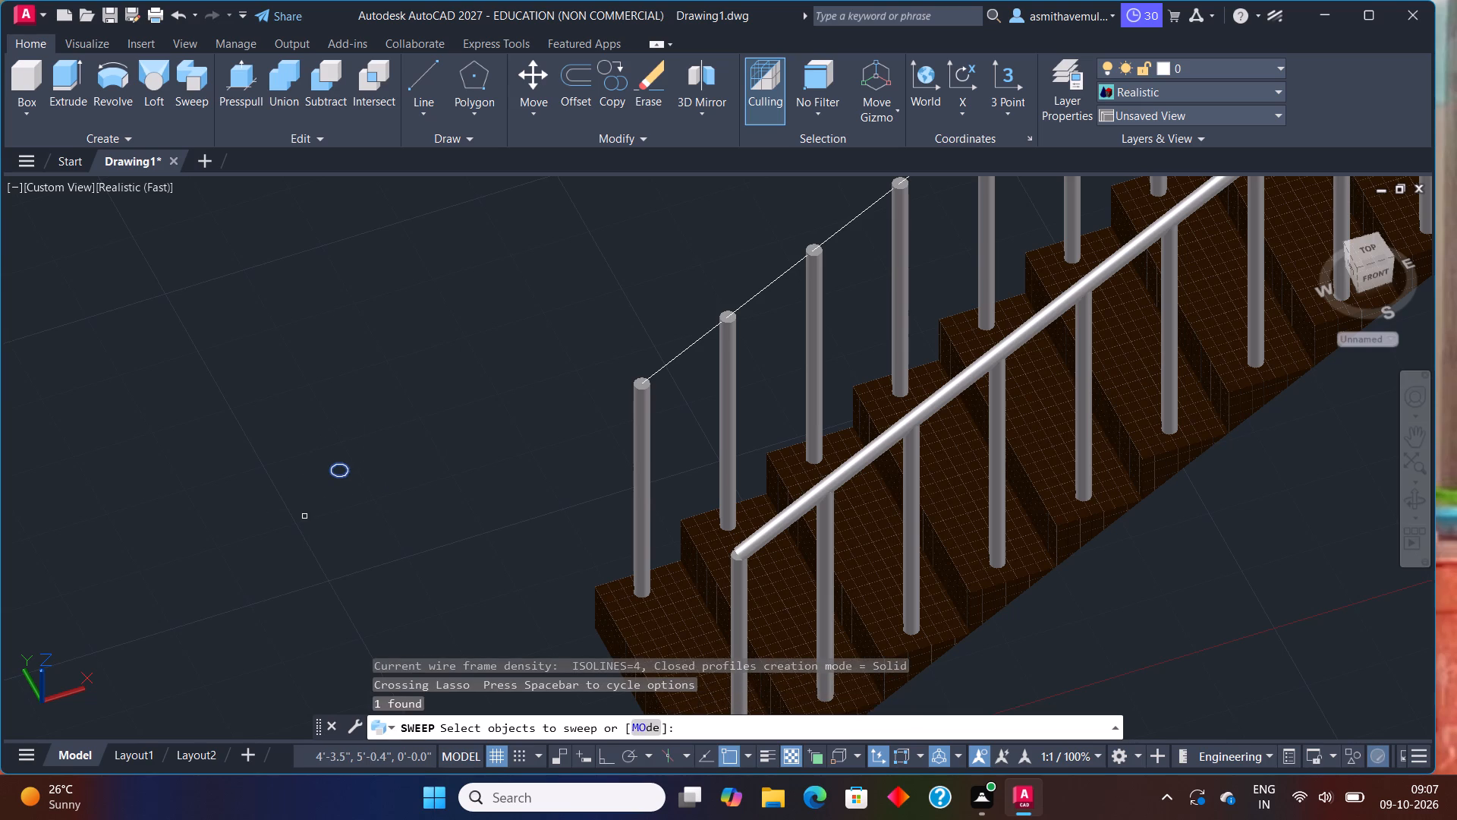
key(Return)
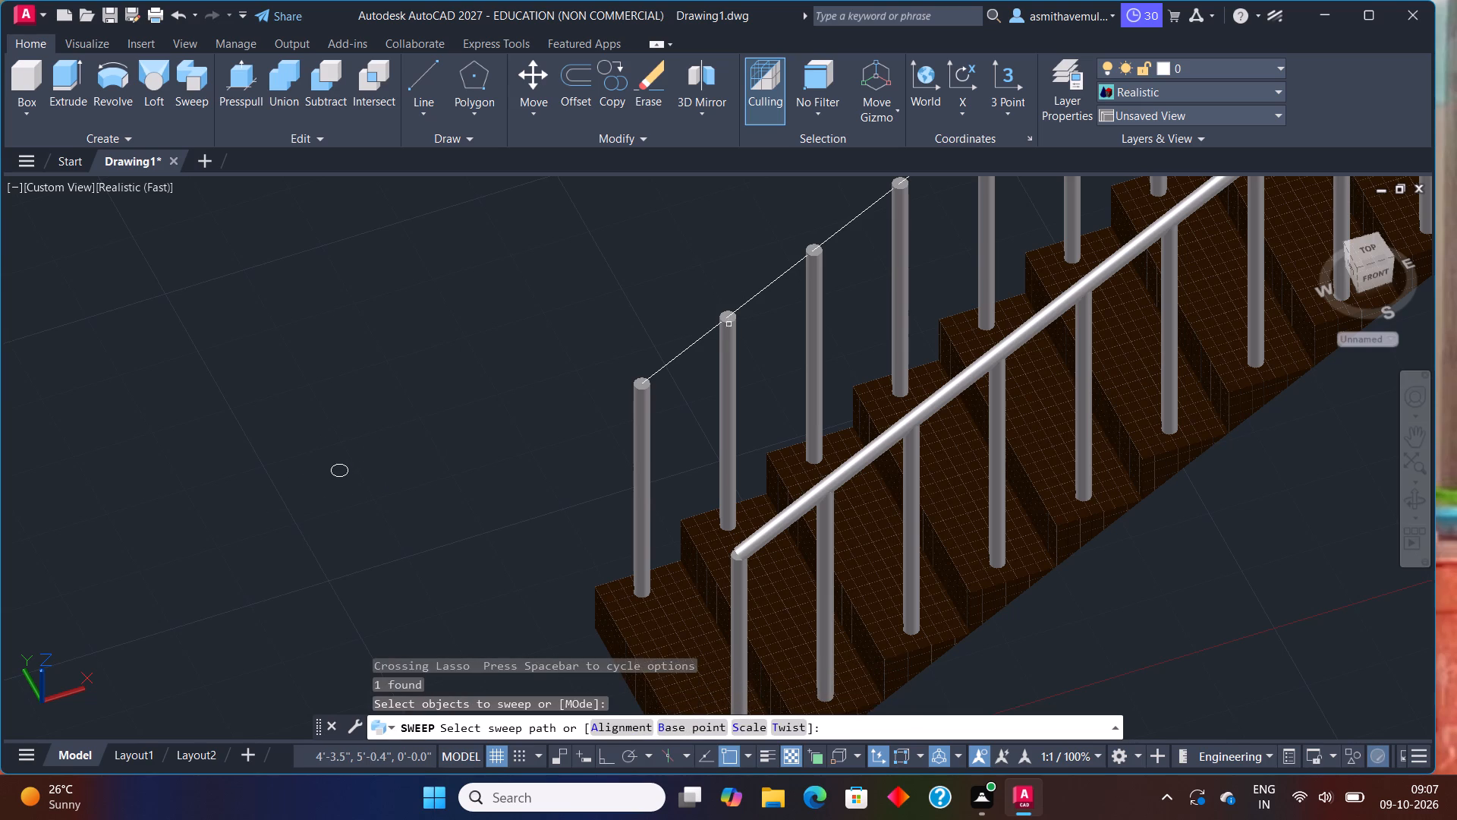
click(700, 339)
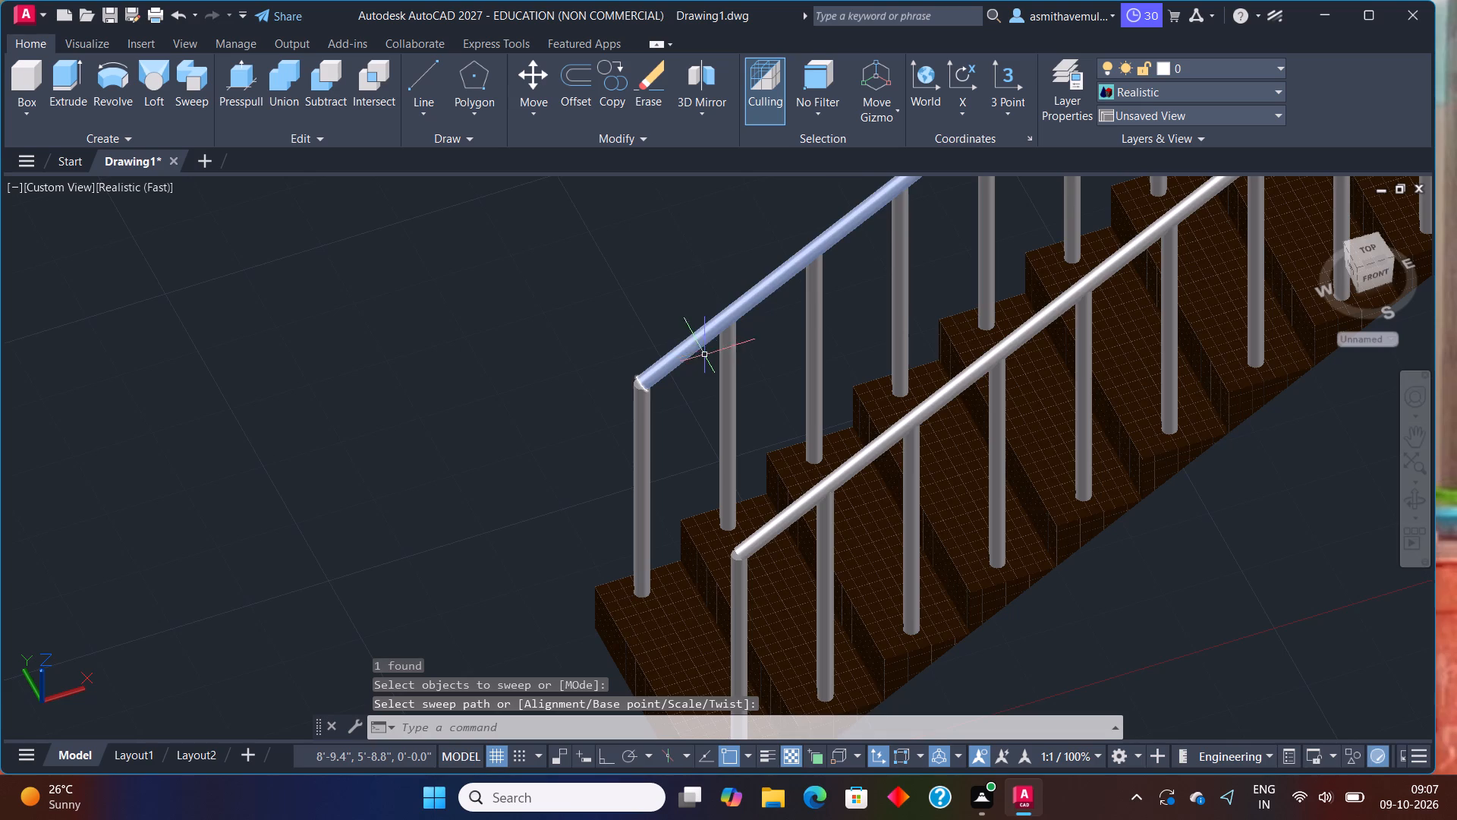
Draw a circle of 1" radius in the open area beyond the second flight's outer posts.
scroll(713, 400, down, 2)
scroll(832, 272, up, 1)
middle_drag(832, 272, 800, 577)
middle_drag(642, 261, 558, 456)
key(Escape)
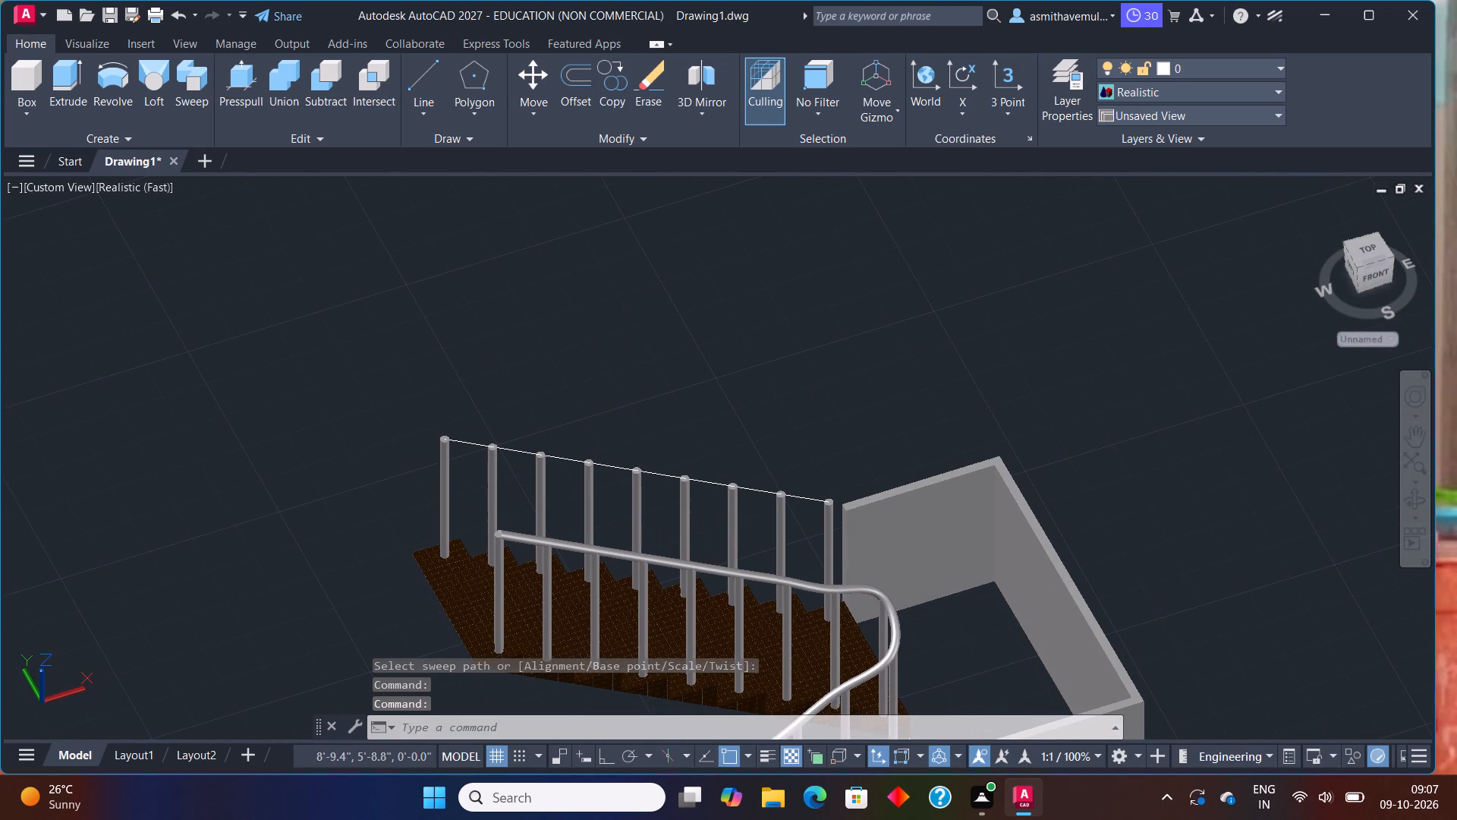
key(Escape)
key(Escape)
key(Escape)
key(c)
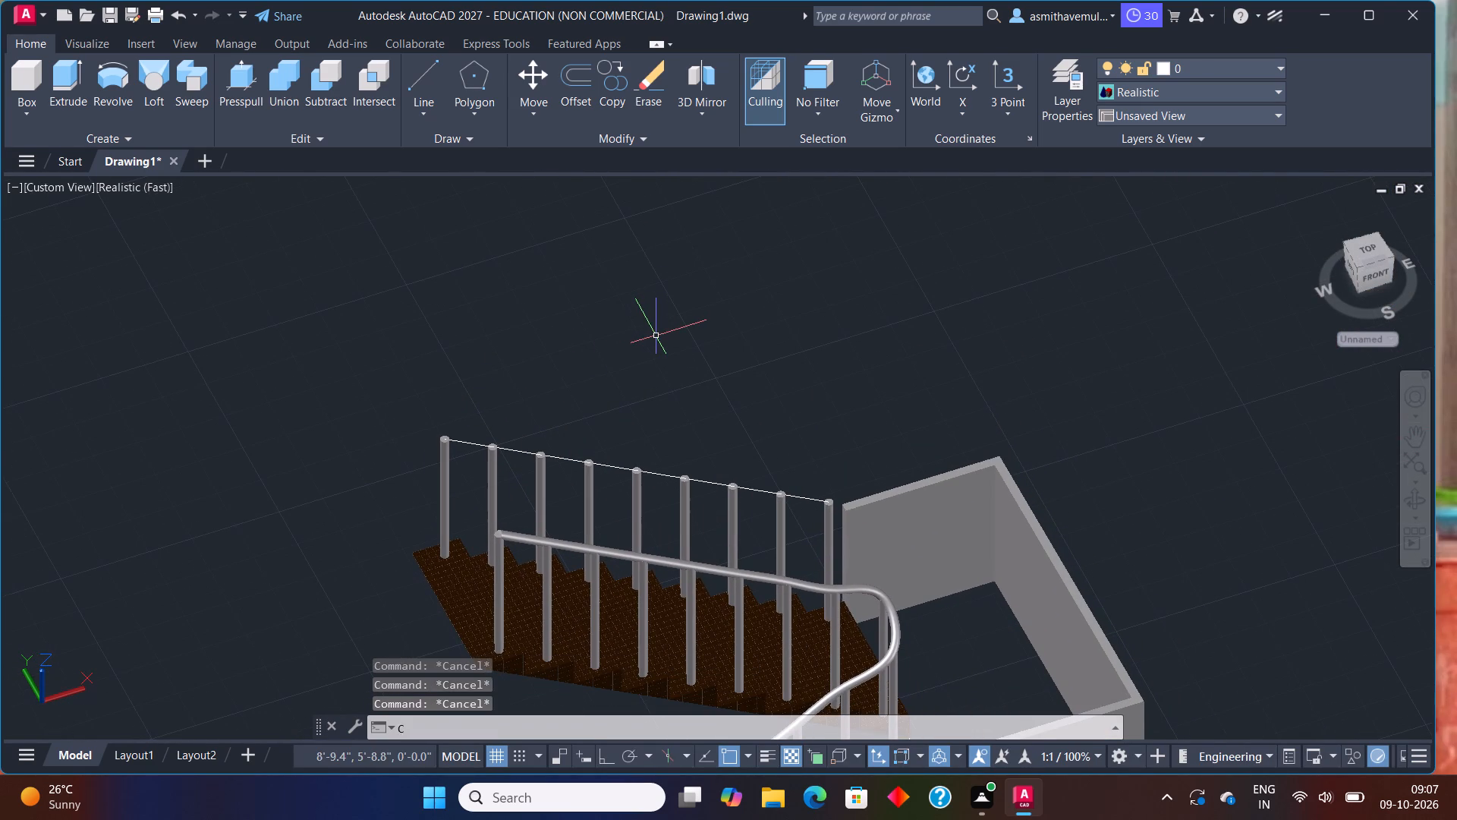
key(Return)
click(655, 336)
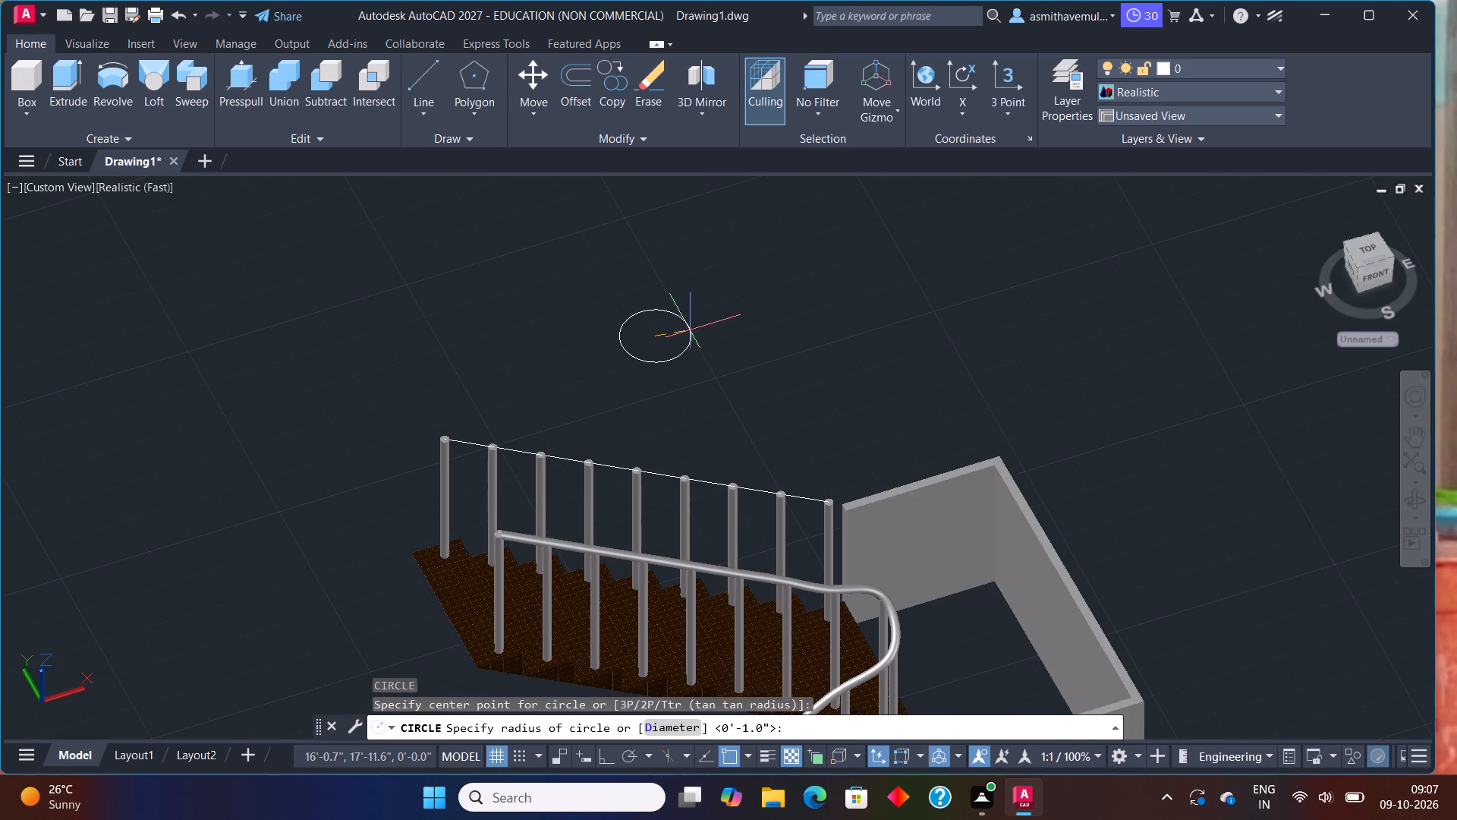
key(1)
key(shift+quotedbl)
key(Return)
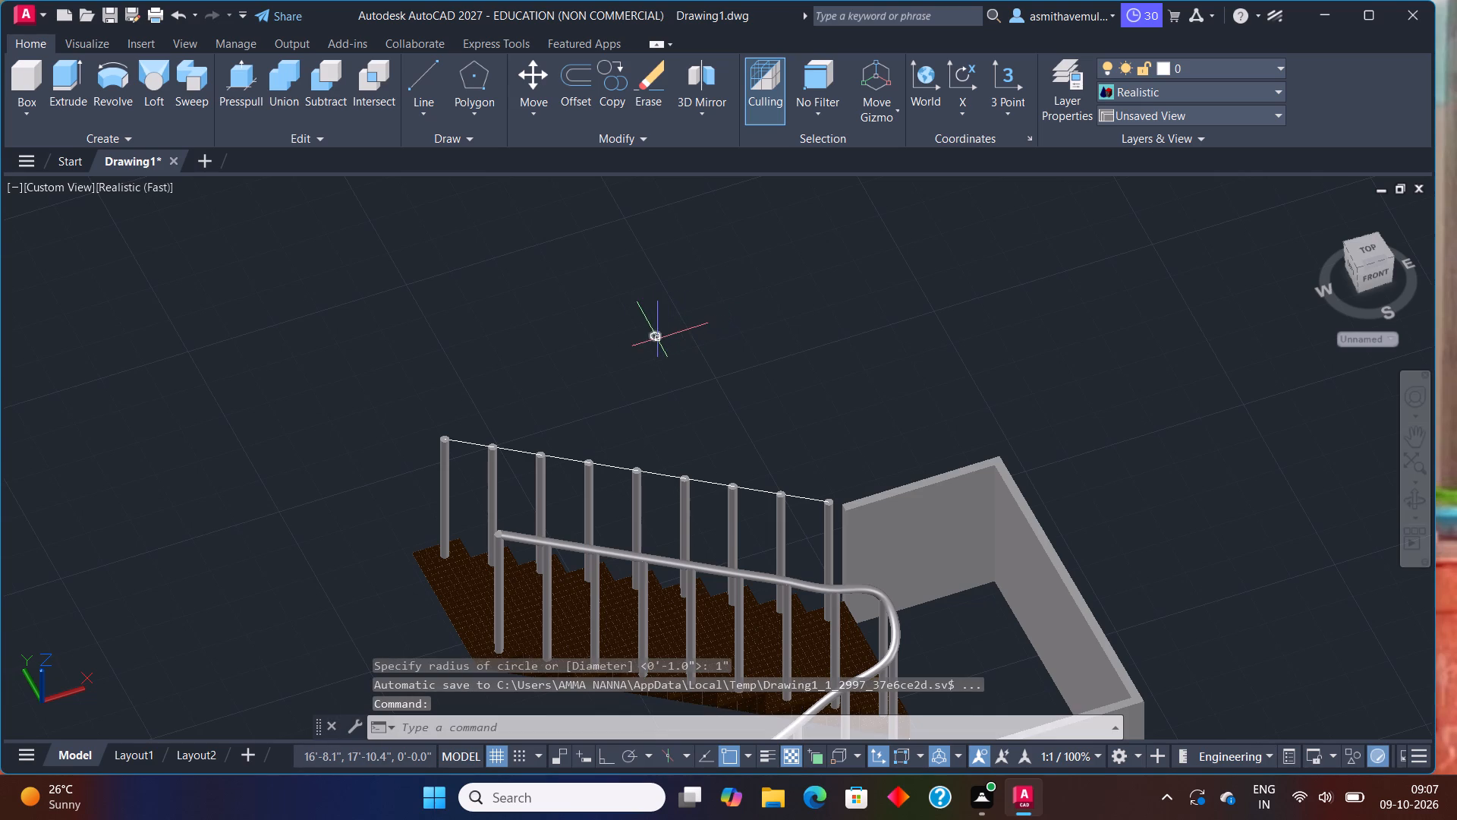
click(656, 339)
key(Escape)
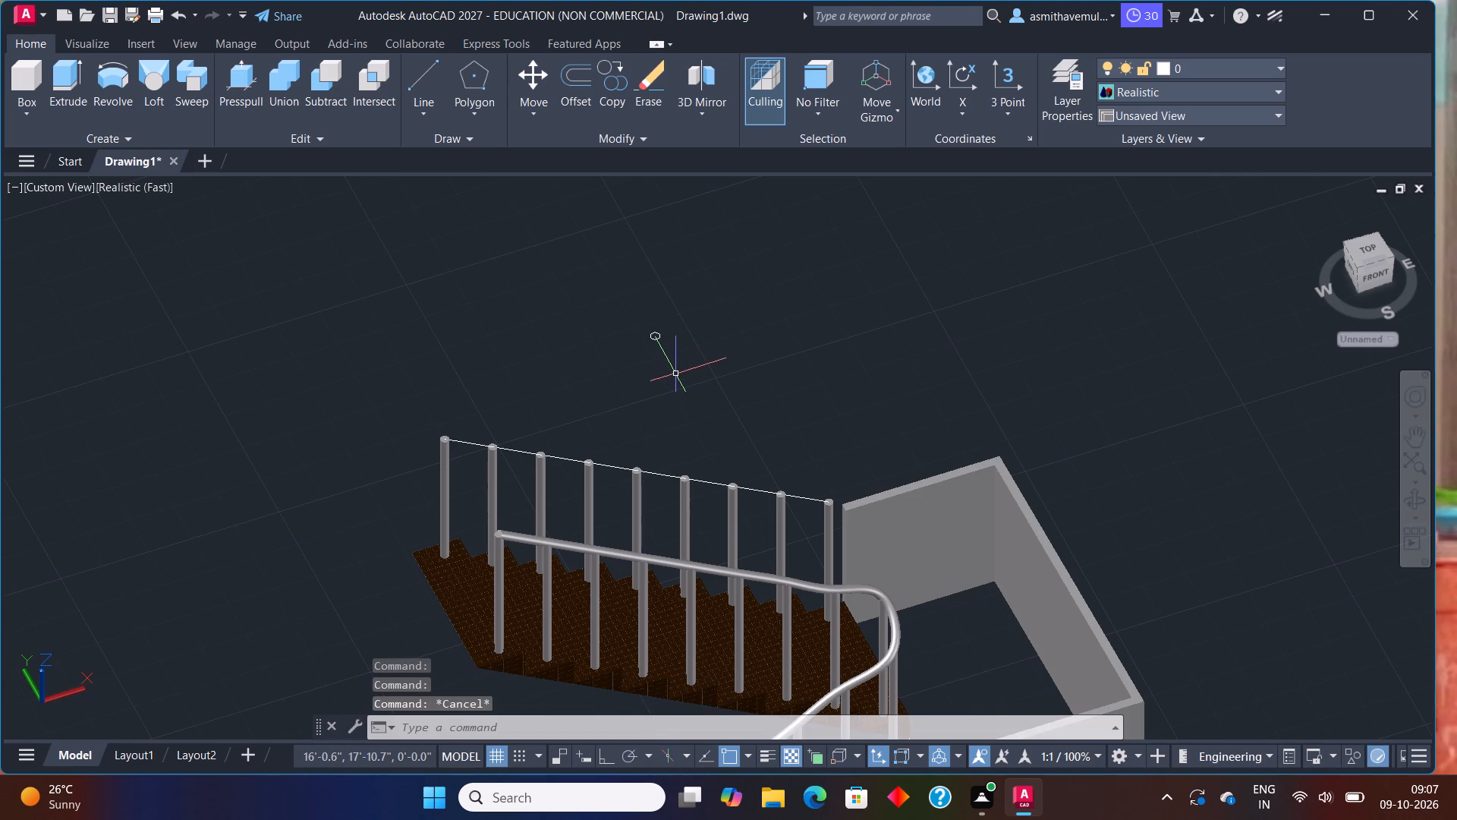
Sweep the new circle along the spline through the second flight's outer post tops.
text(SWEEP)
key(Return)
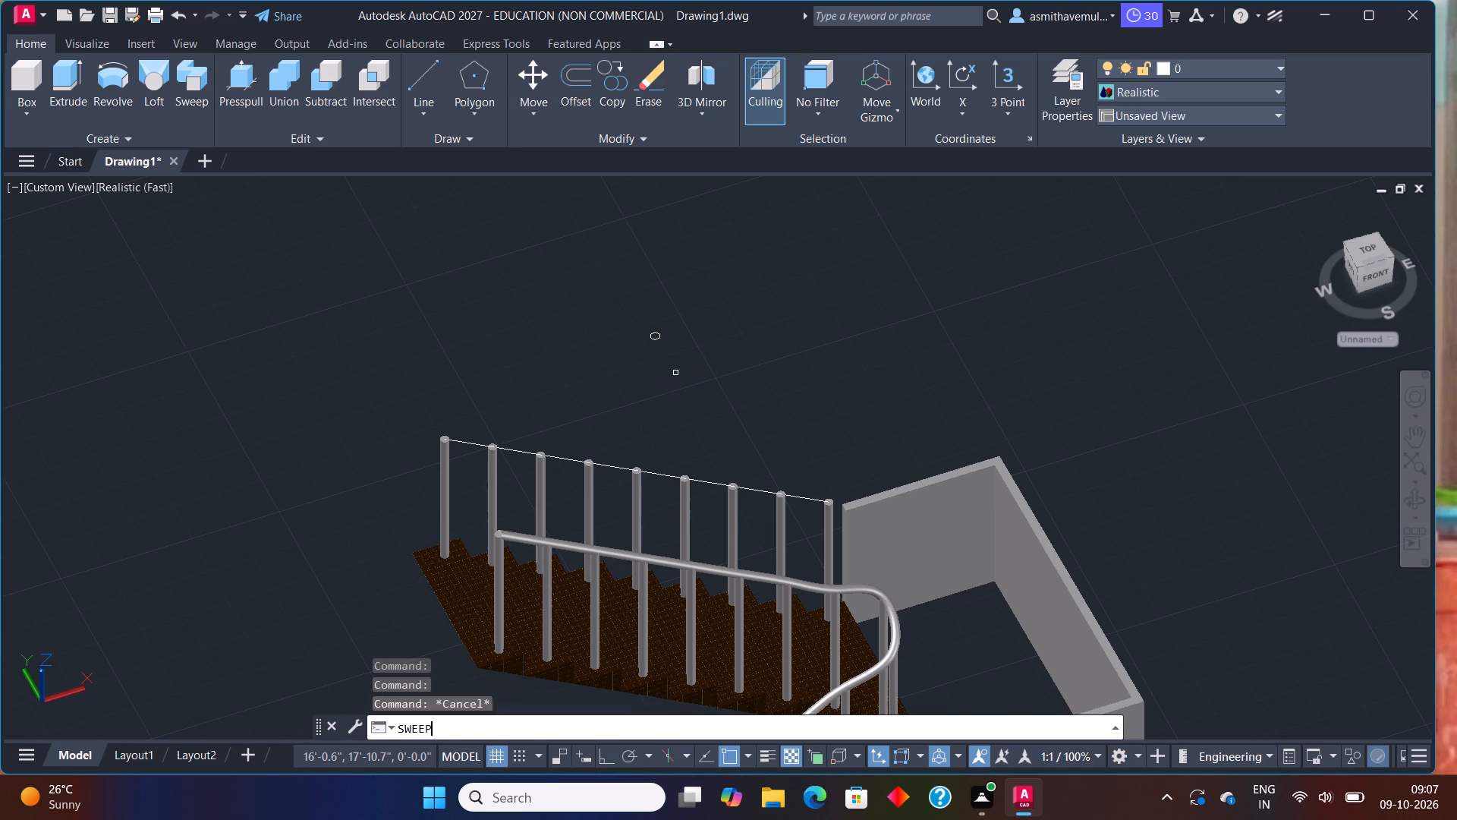
scroll(672, 363, up, 1)
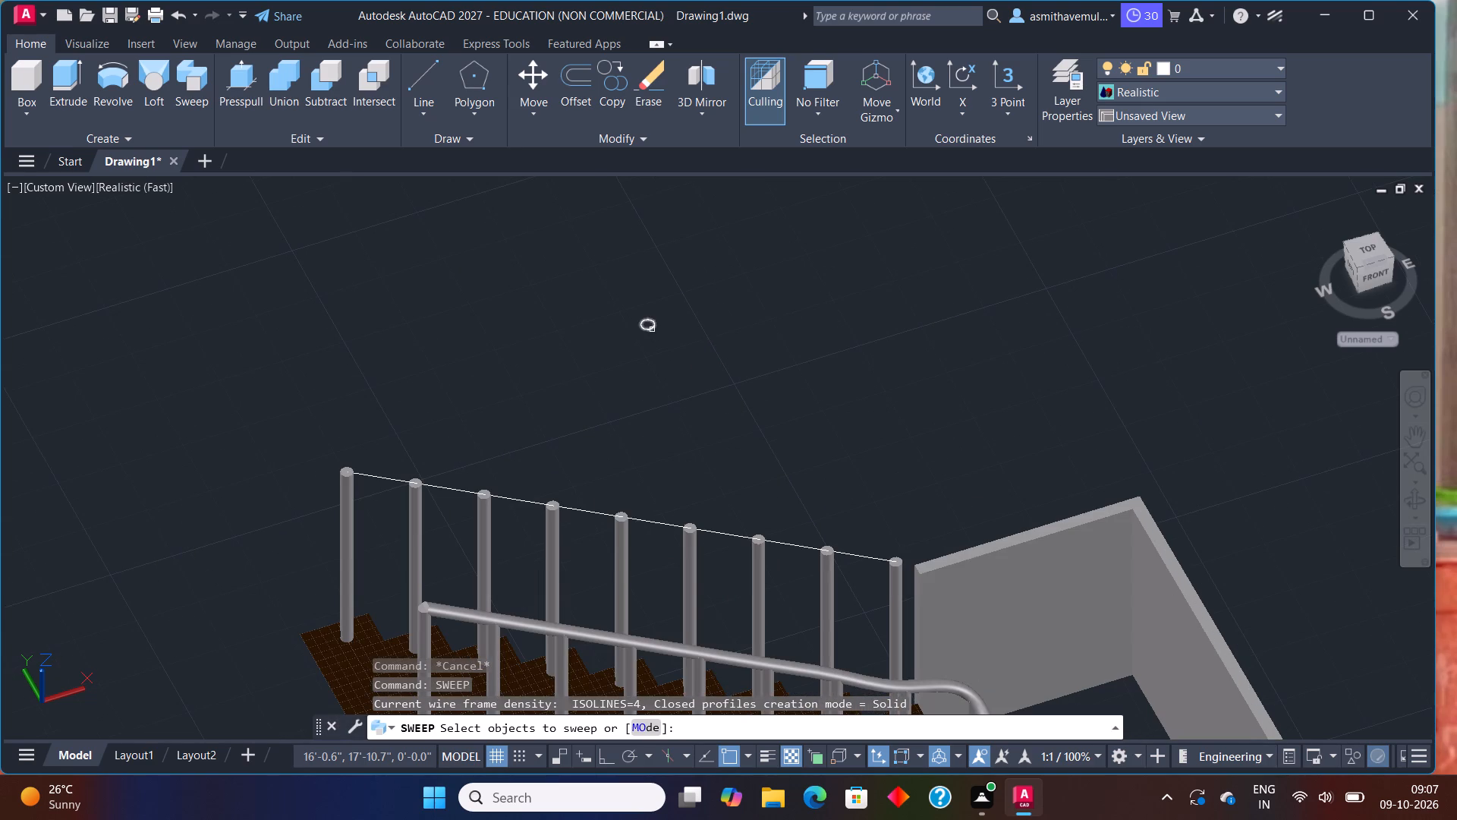
click(652, 328)
key(Return)
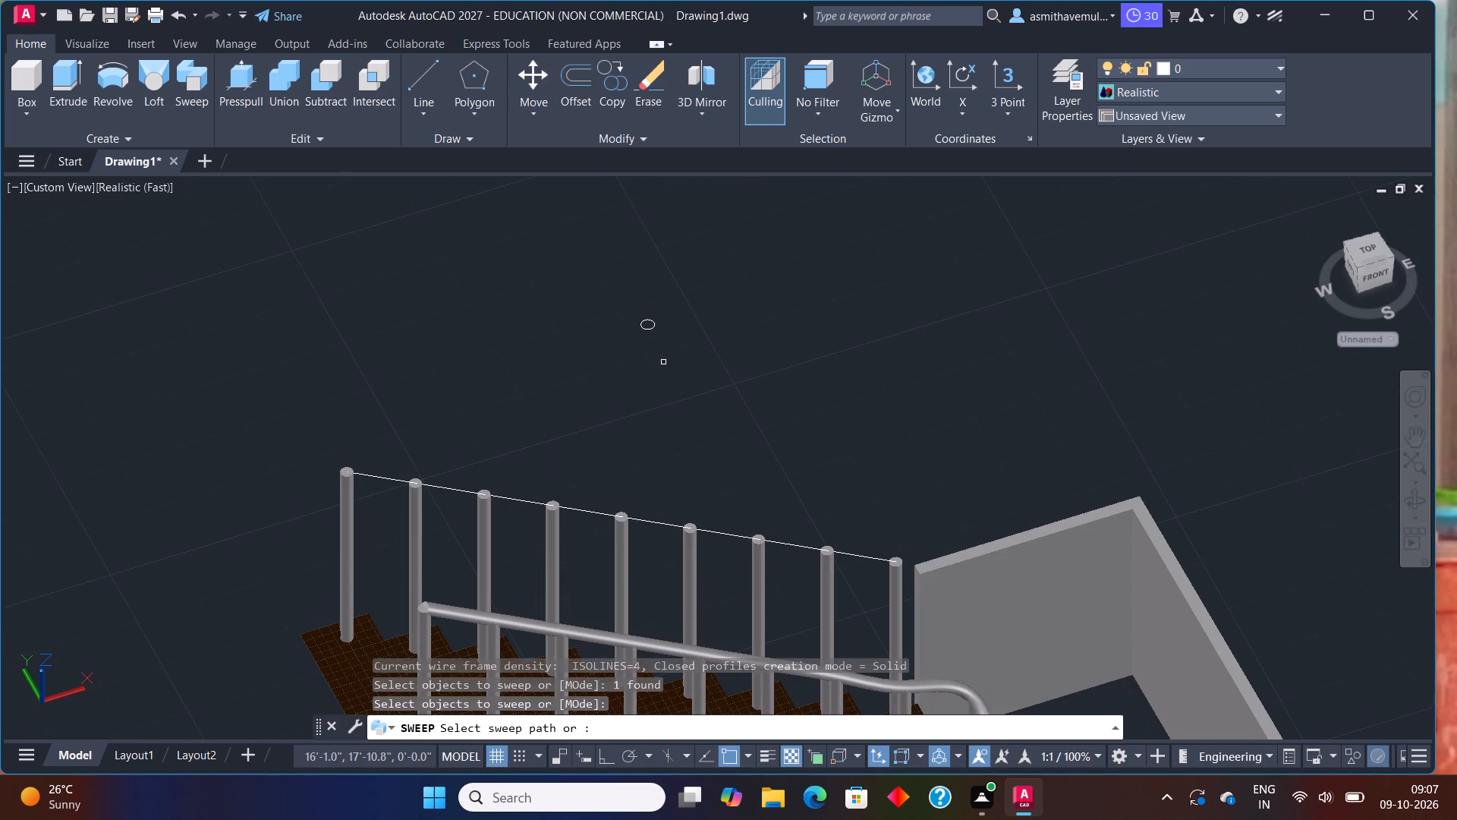
click(448, 489)
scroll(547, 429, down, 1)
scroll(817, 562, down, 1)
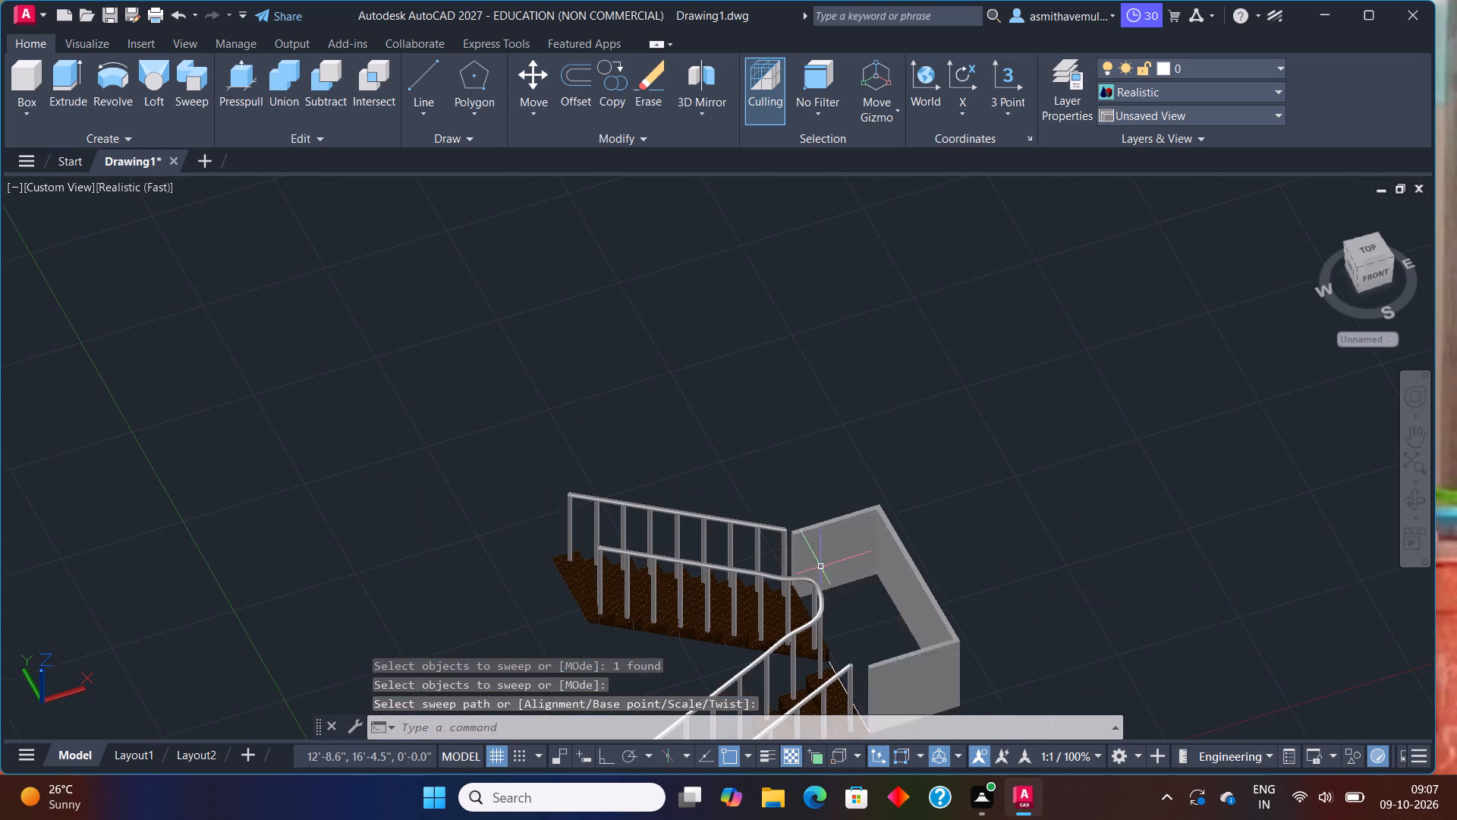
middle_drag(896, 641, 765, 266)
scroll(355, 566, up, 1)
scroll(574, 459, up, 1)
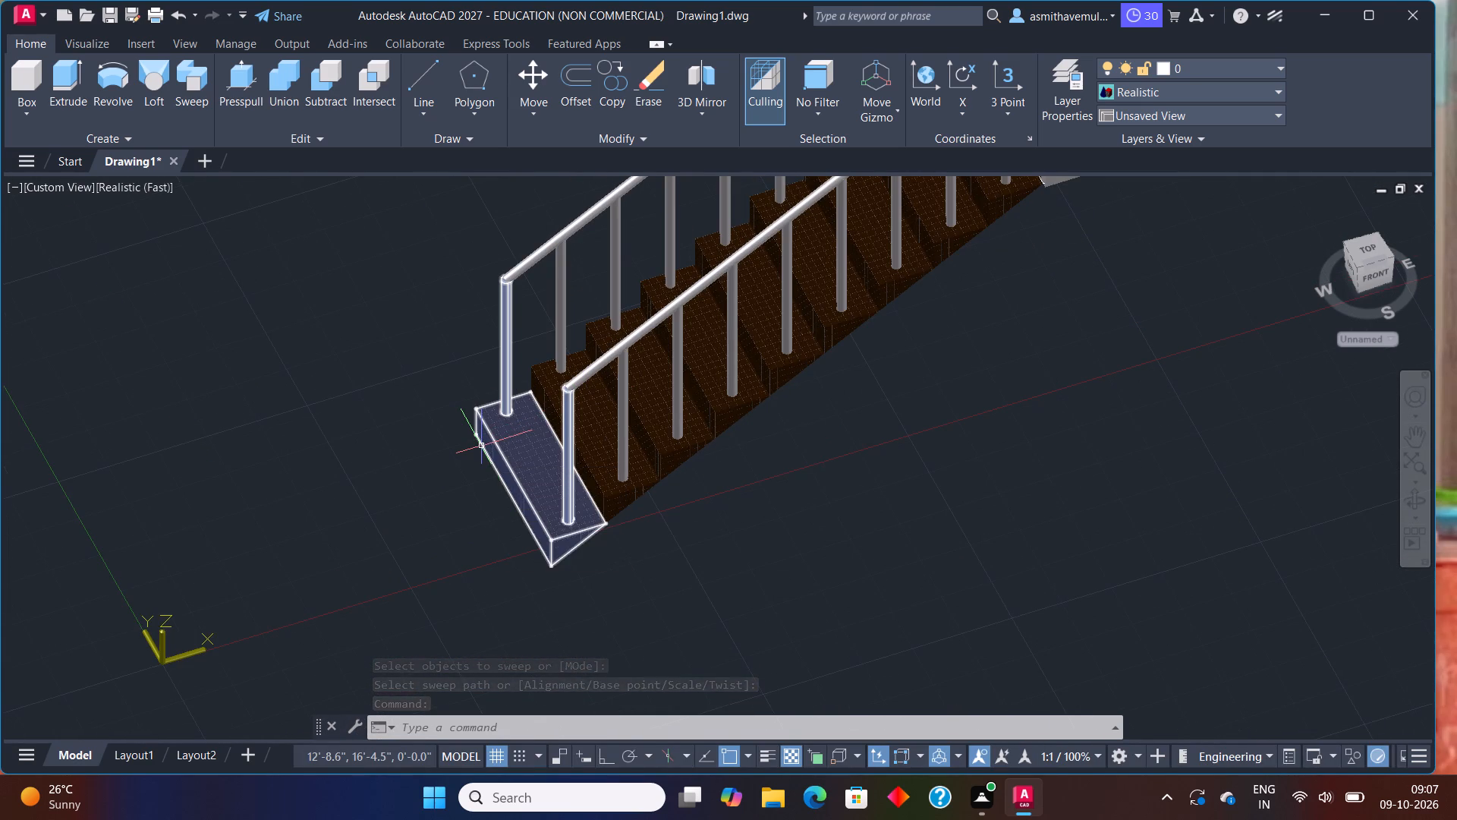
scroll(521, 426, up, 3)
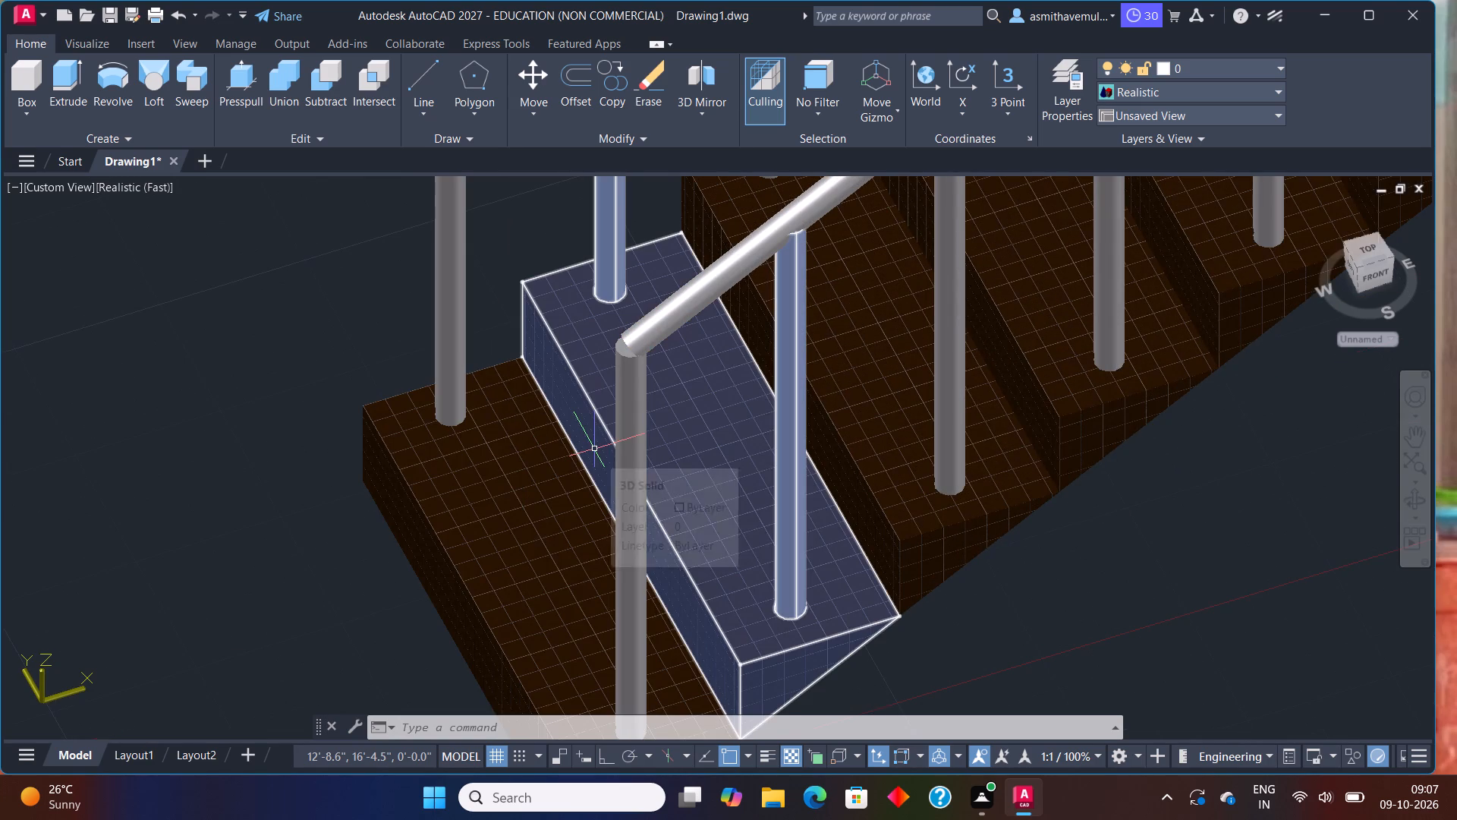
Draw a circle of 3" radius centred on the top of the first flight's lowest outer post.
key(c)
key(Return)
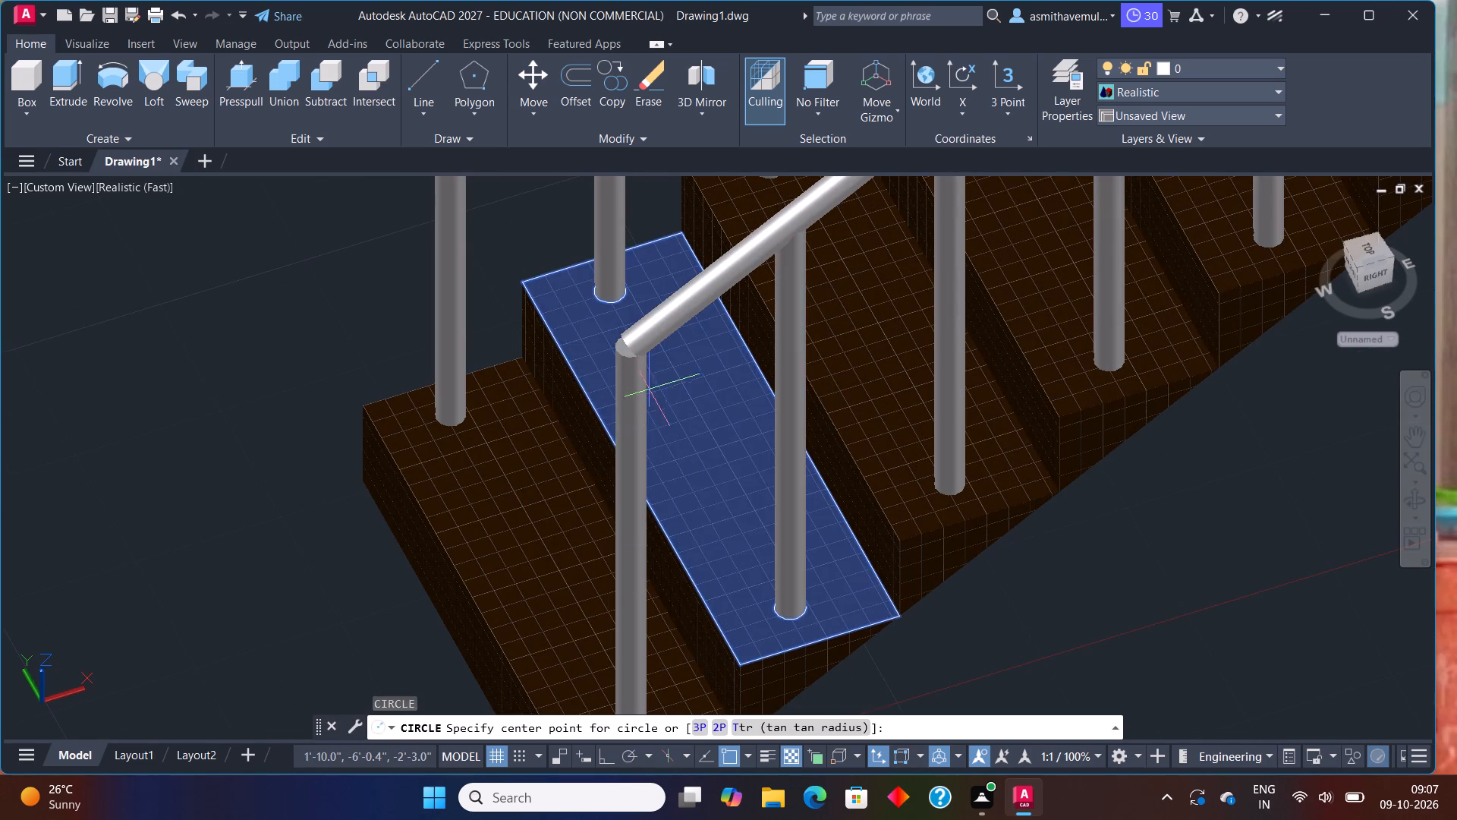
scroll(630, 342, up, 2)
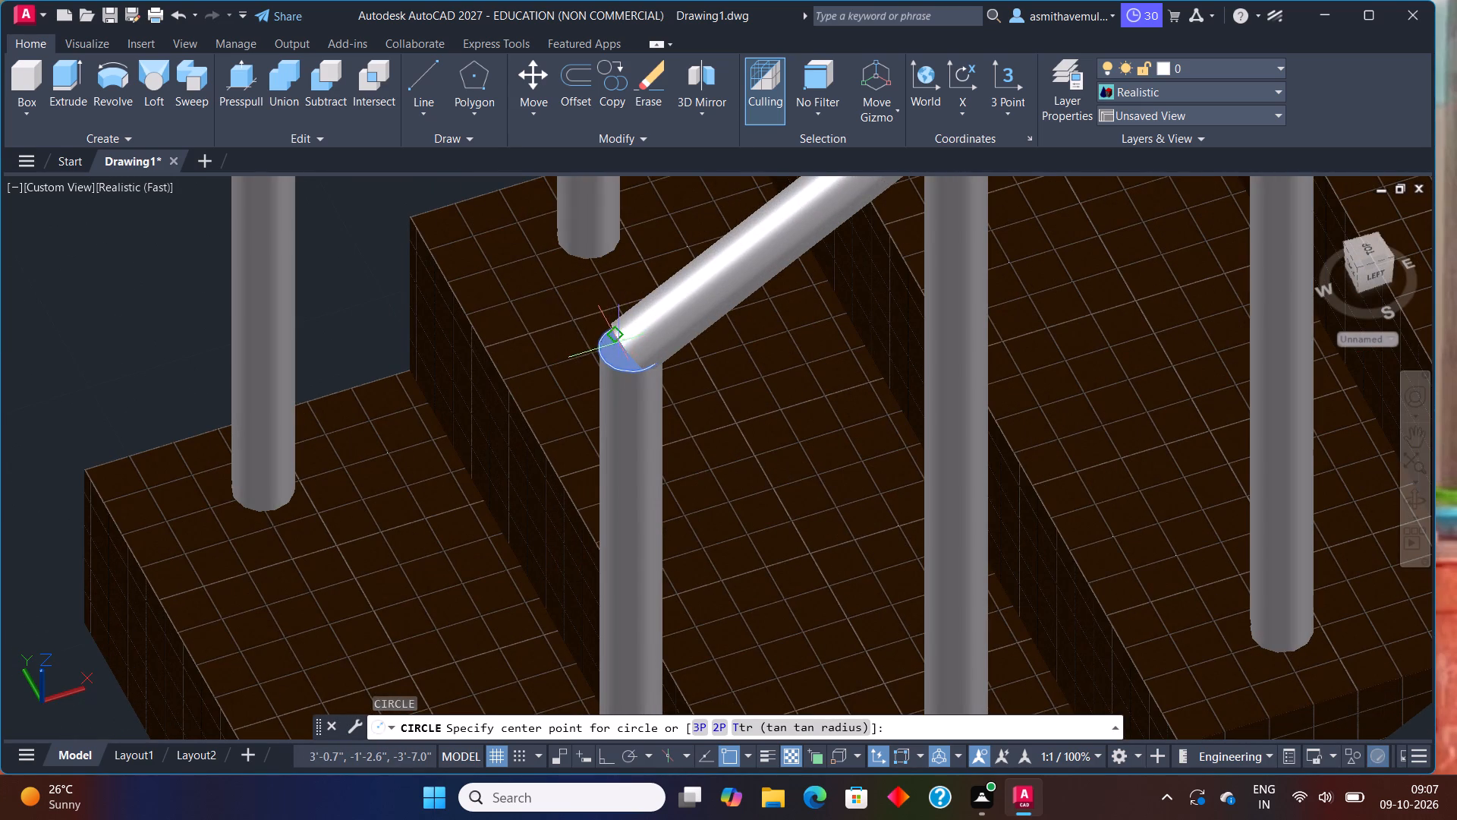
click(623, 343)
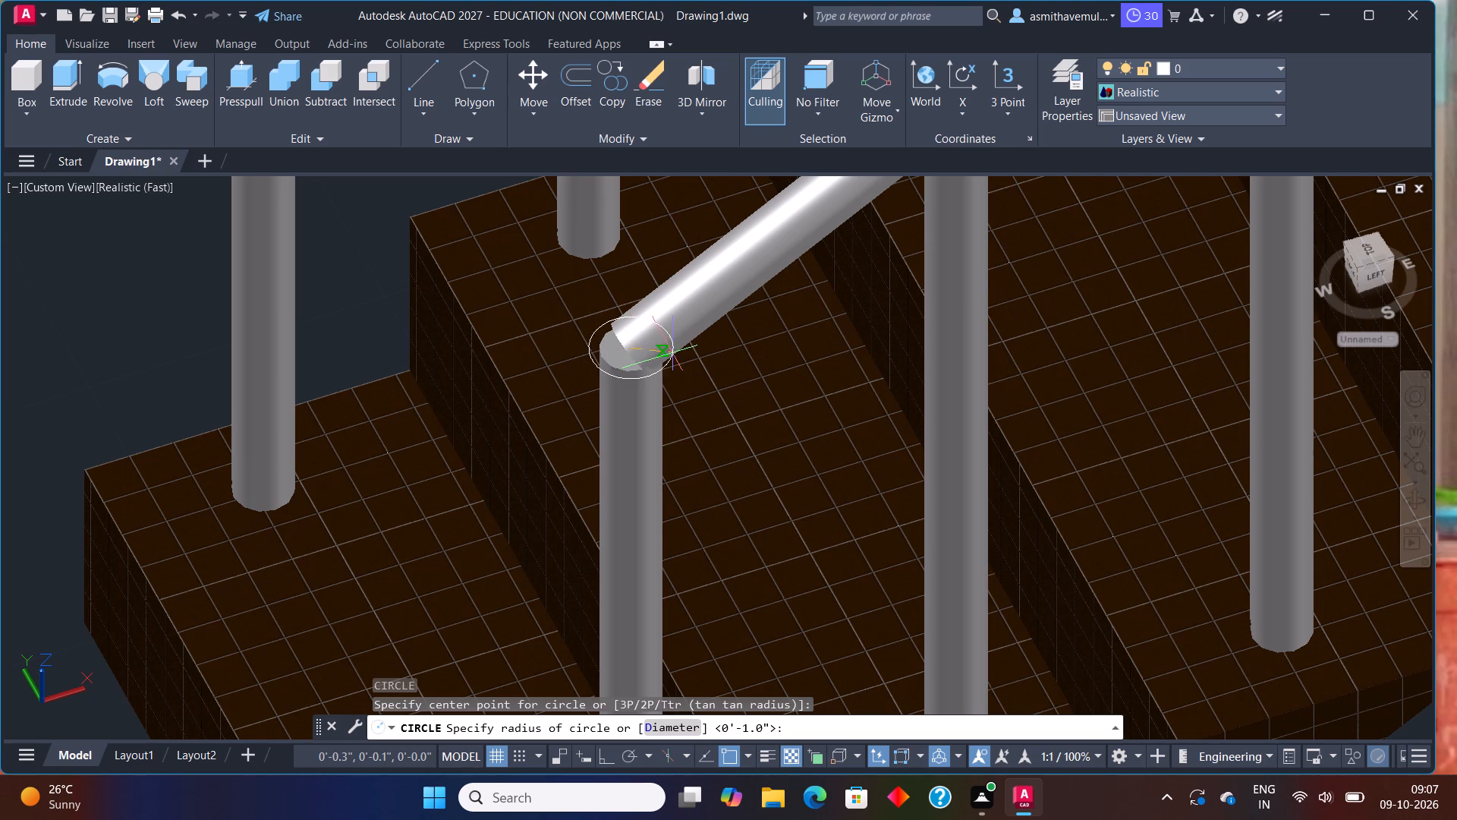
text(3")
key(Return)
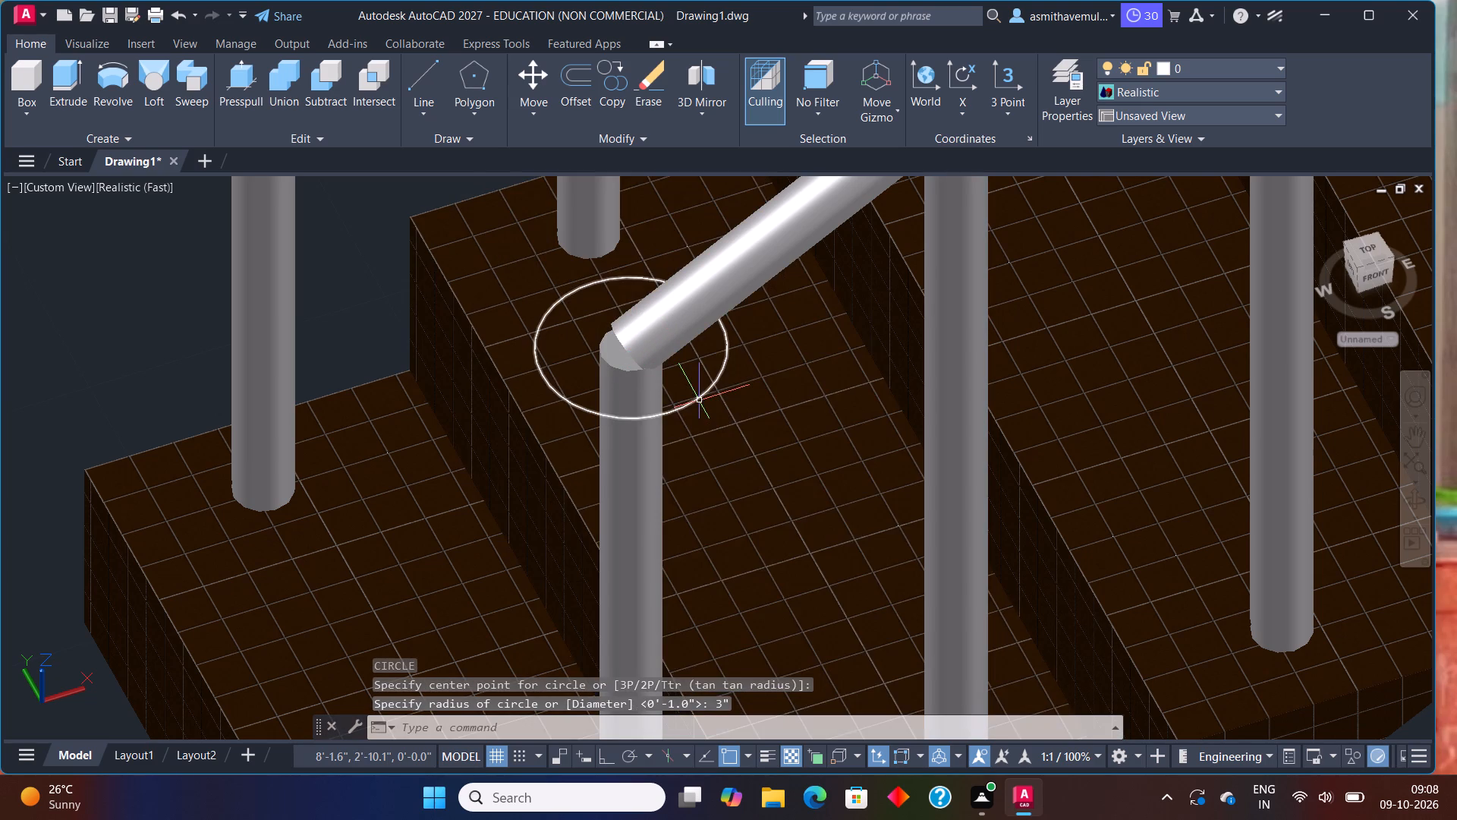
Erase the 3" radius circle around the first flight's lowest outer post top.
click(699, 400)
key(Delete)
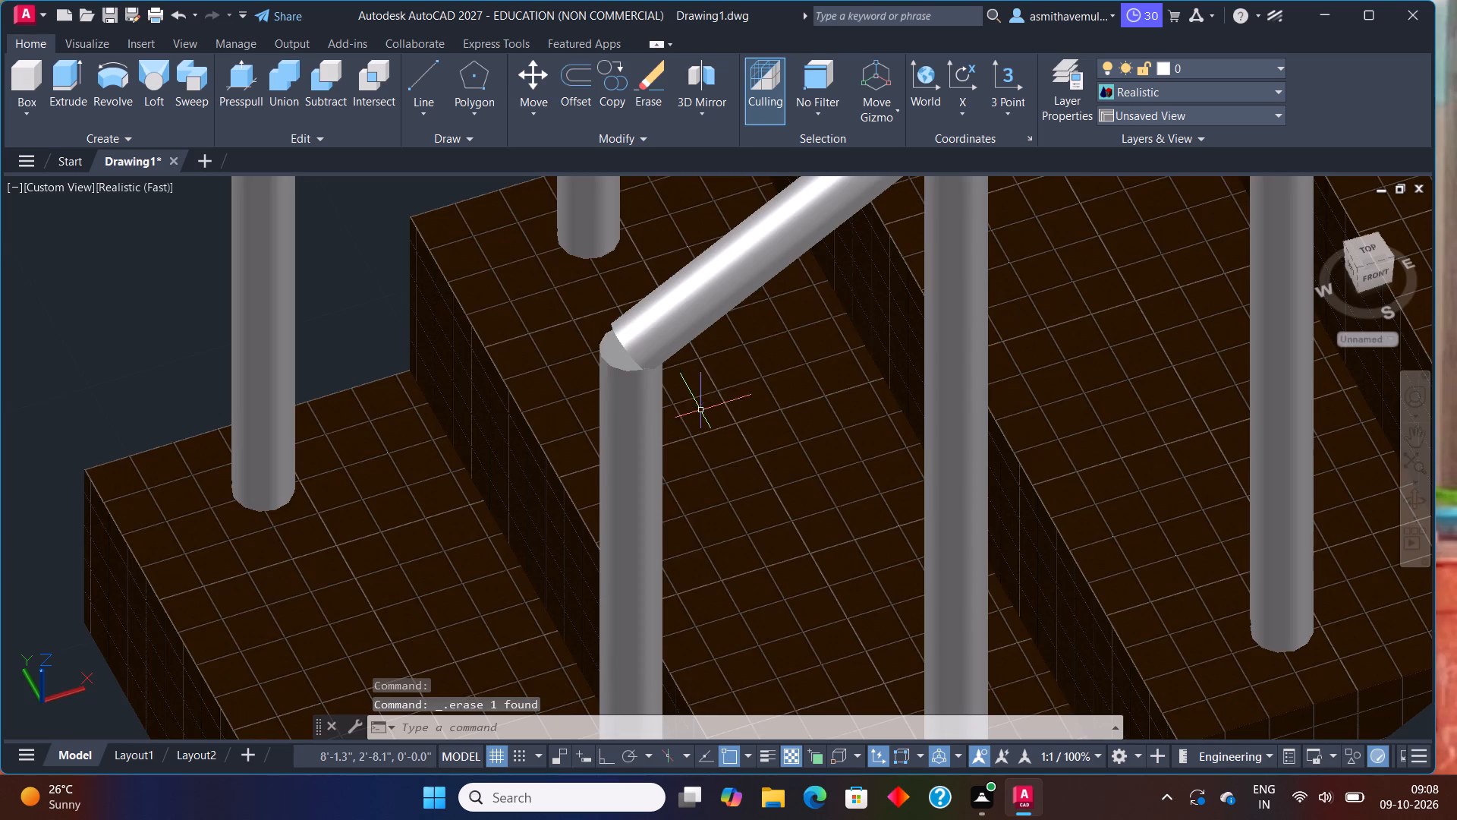
Draw a circle of 3" radius on the open ground beside the bottom step of the first flight.
scroll(700, 420, down, 6)
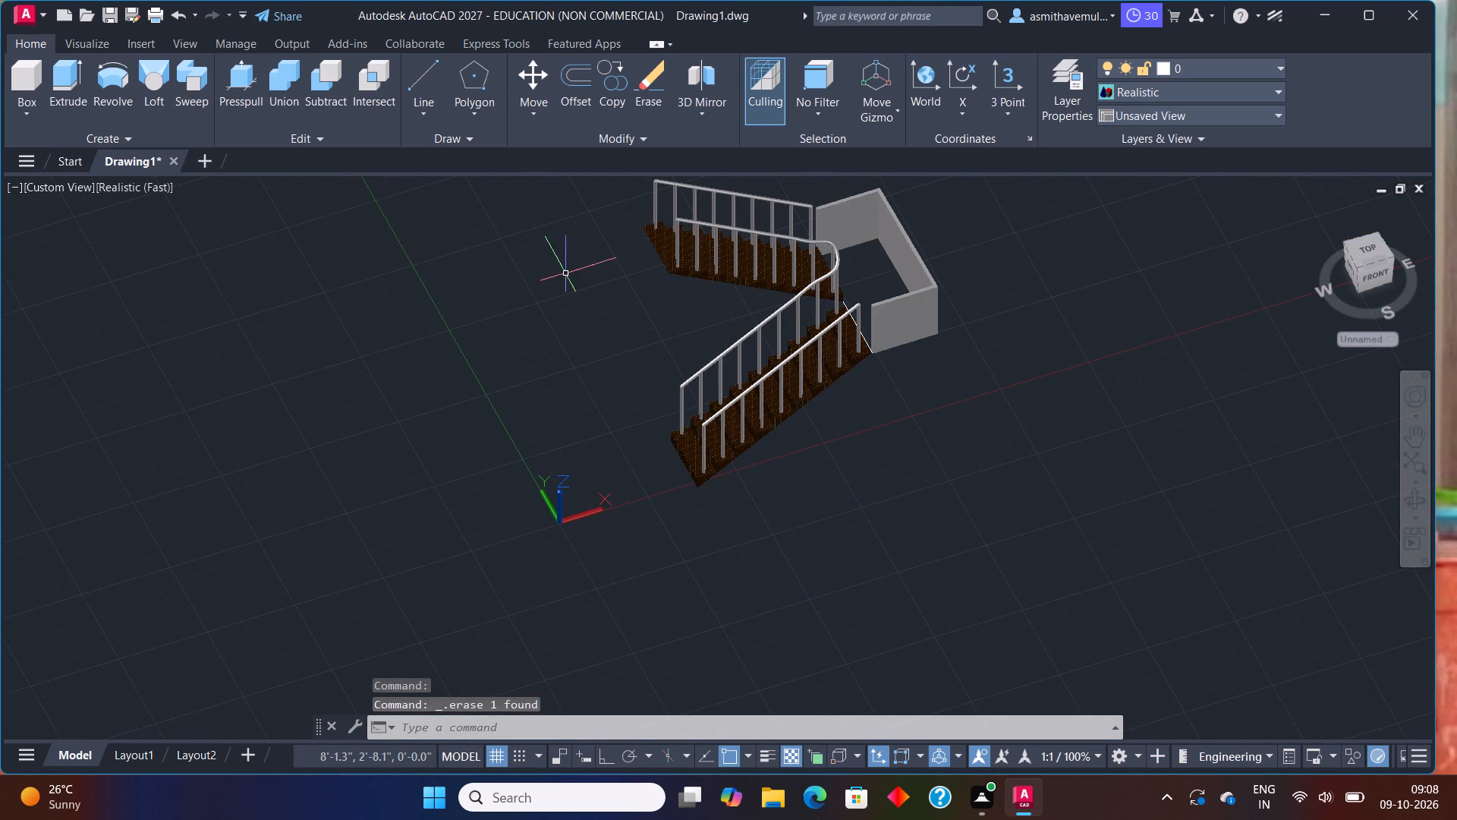
middle_drag(568, 285, 528, 333)
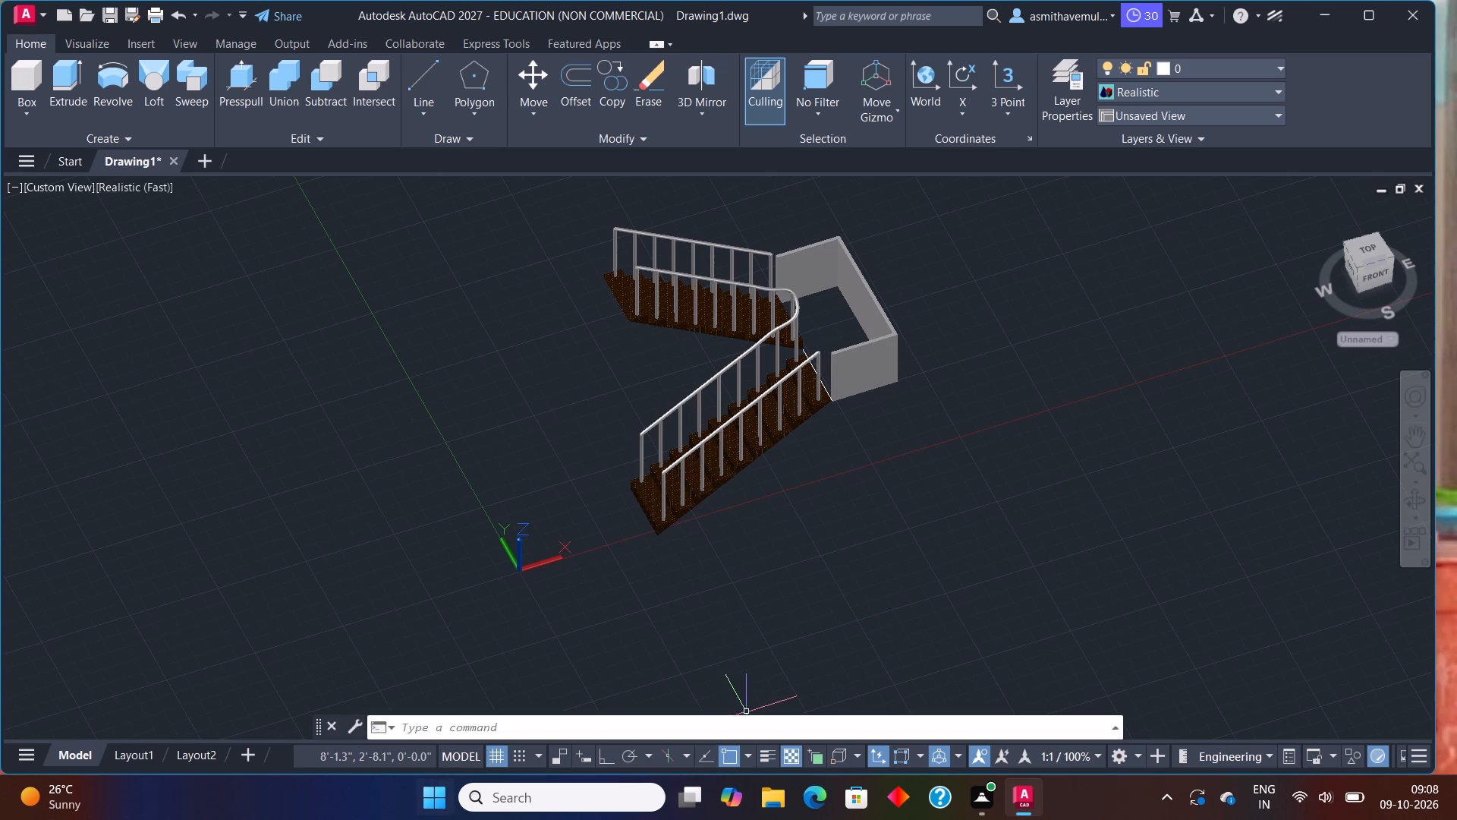
scroll(700, 552, up, 4)
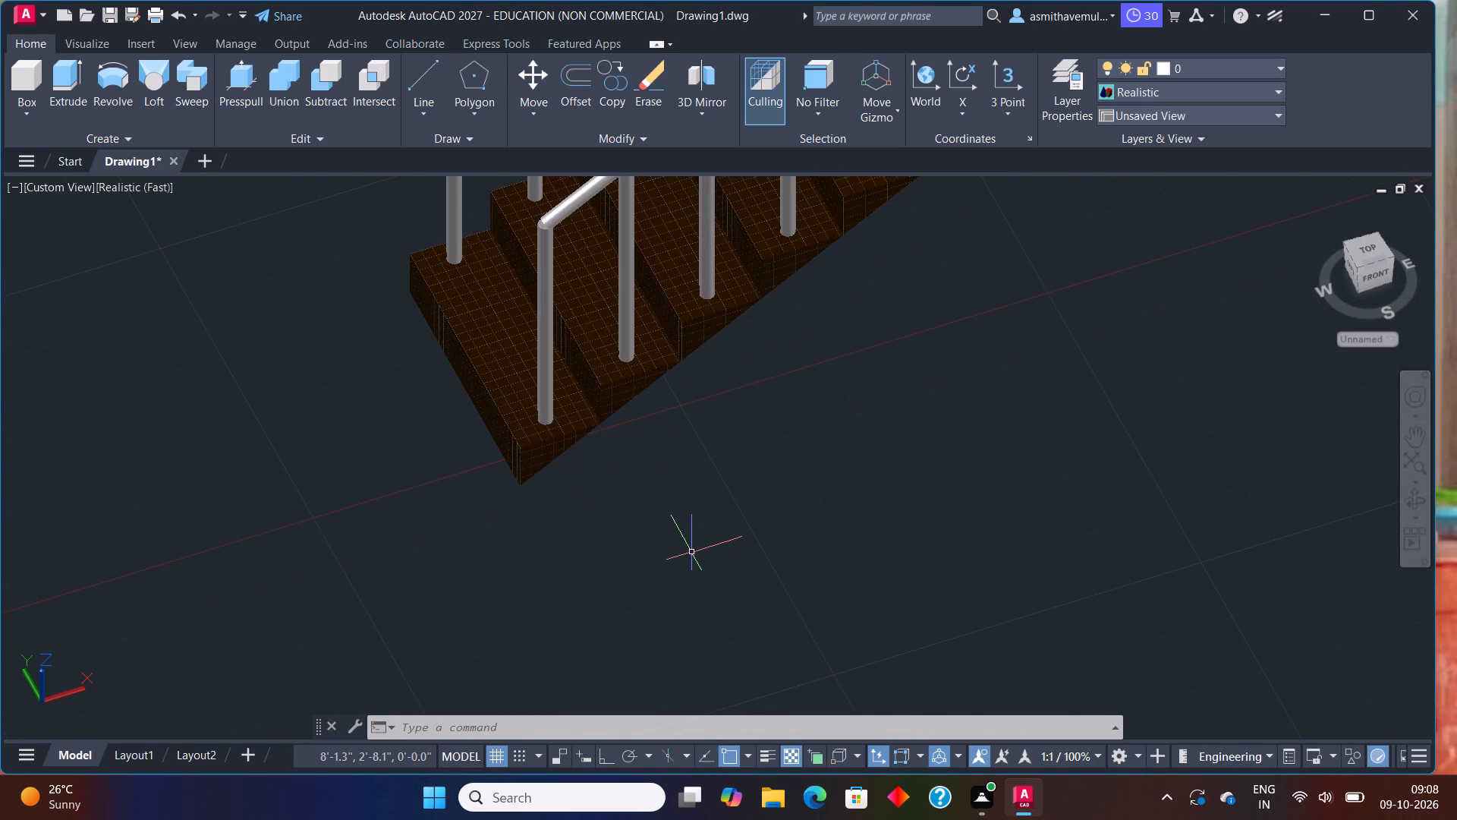
middle_drag(691, 554, 661, 627)
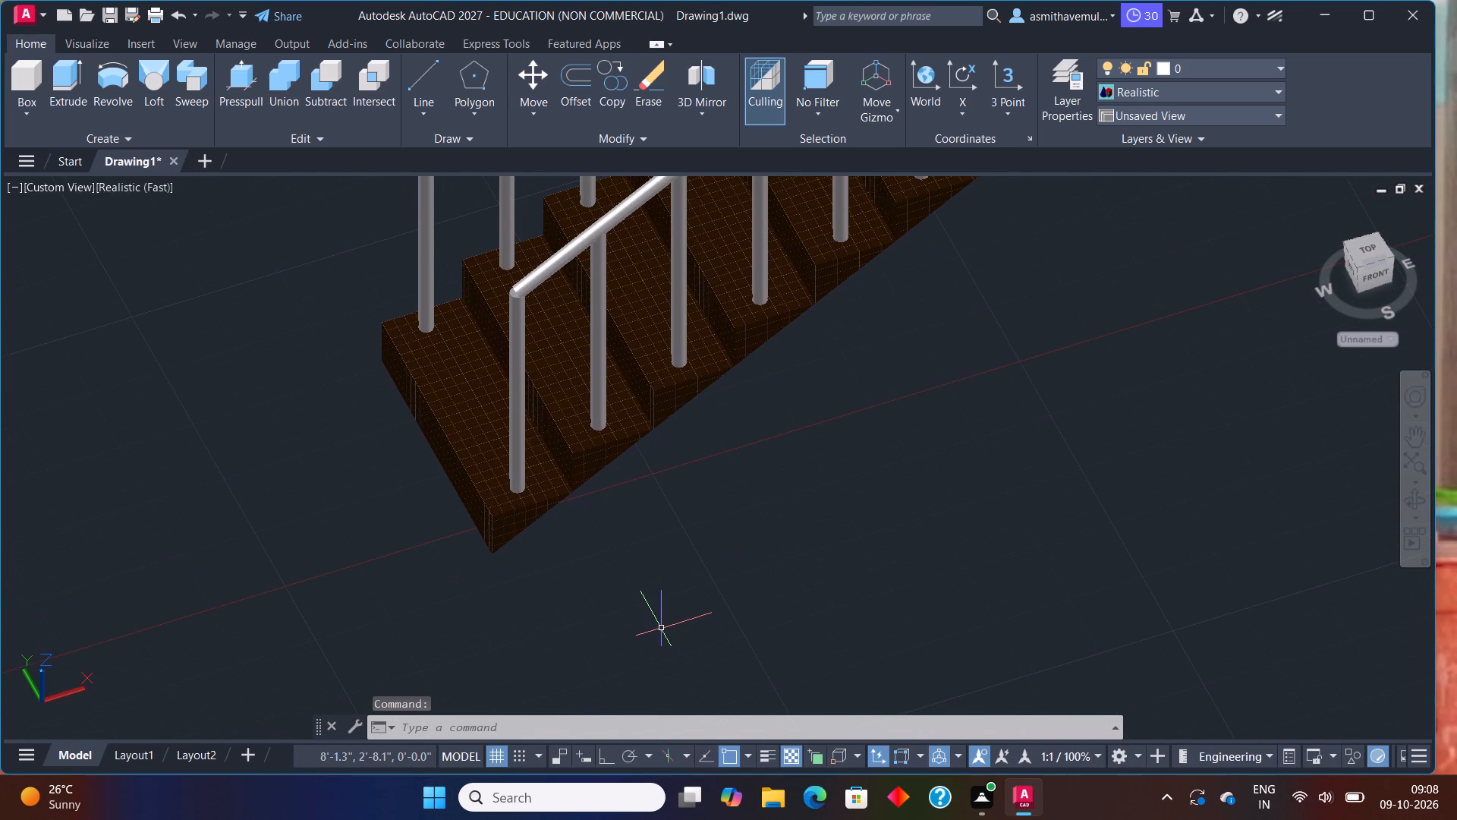
key(c)
key(Return)
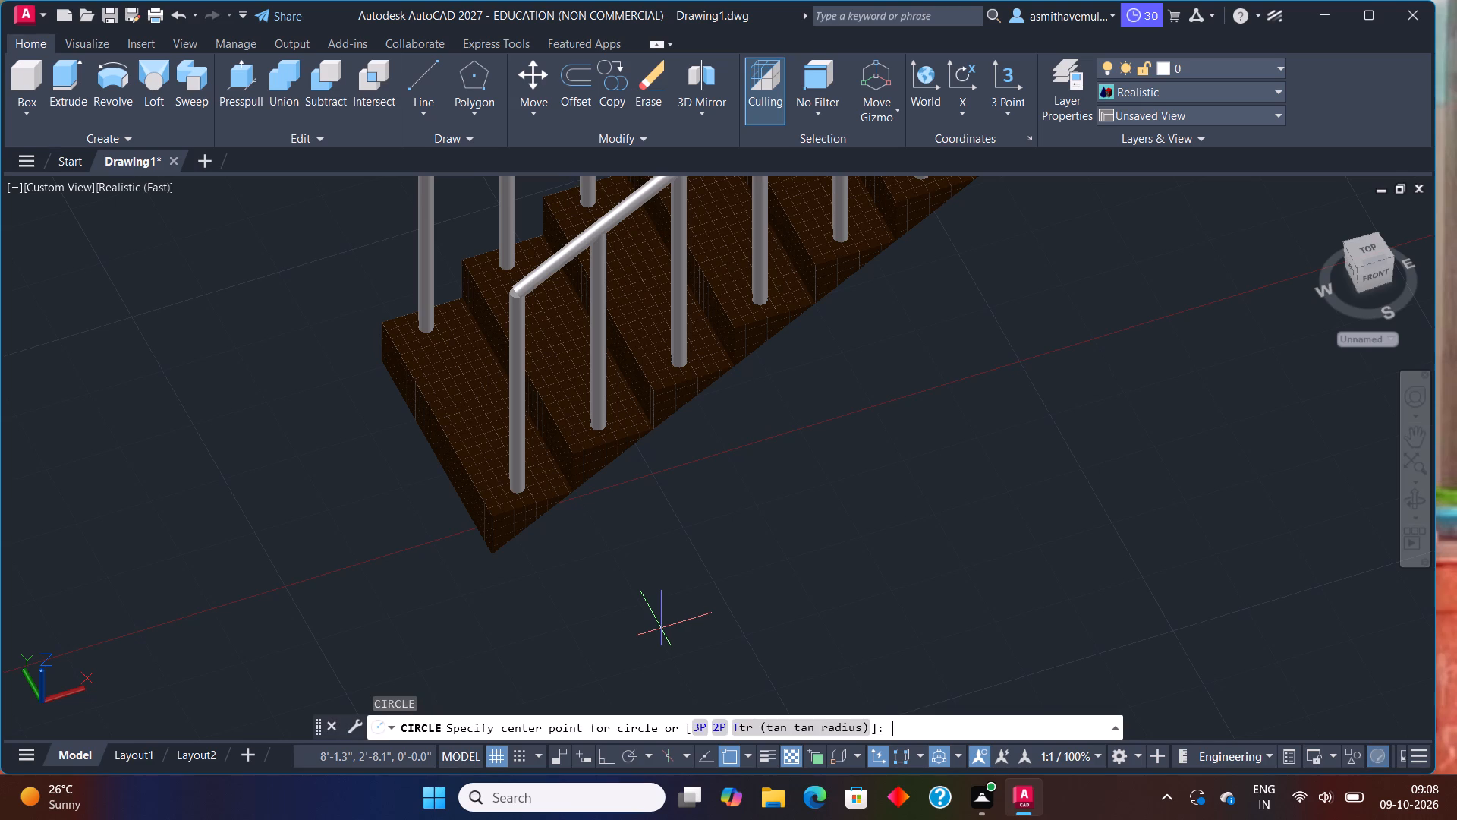
click(660, 628)
key(3)
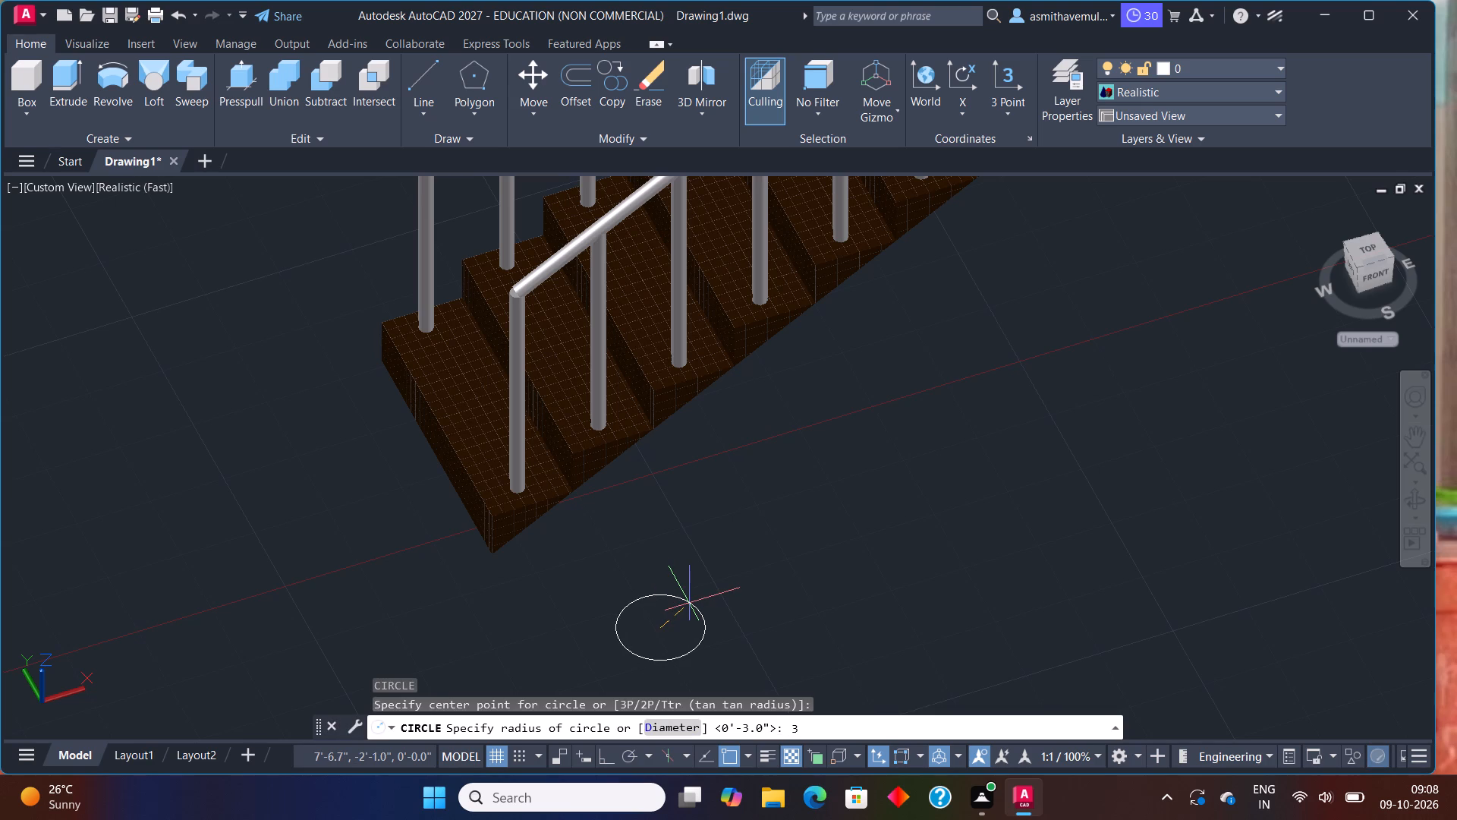
key(shift+quotedbl)
key(Return)
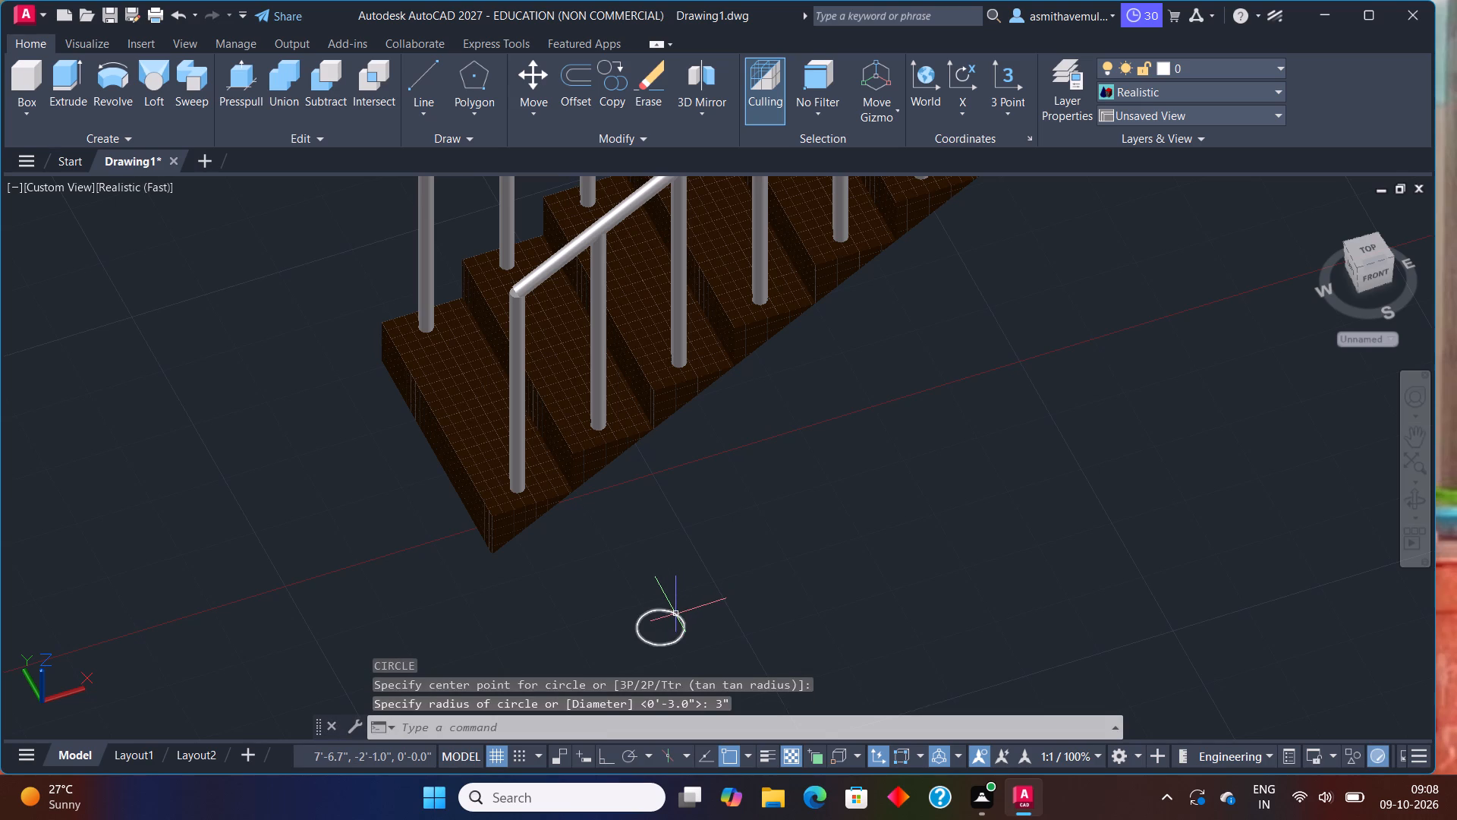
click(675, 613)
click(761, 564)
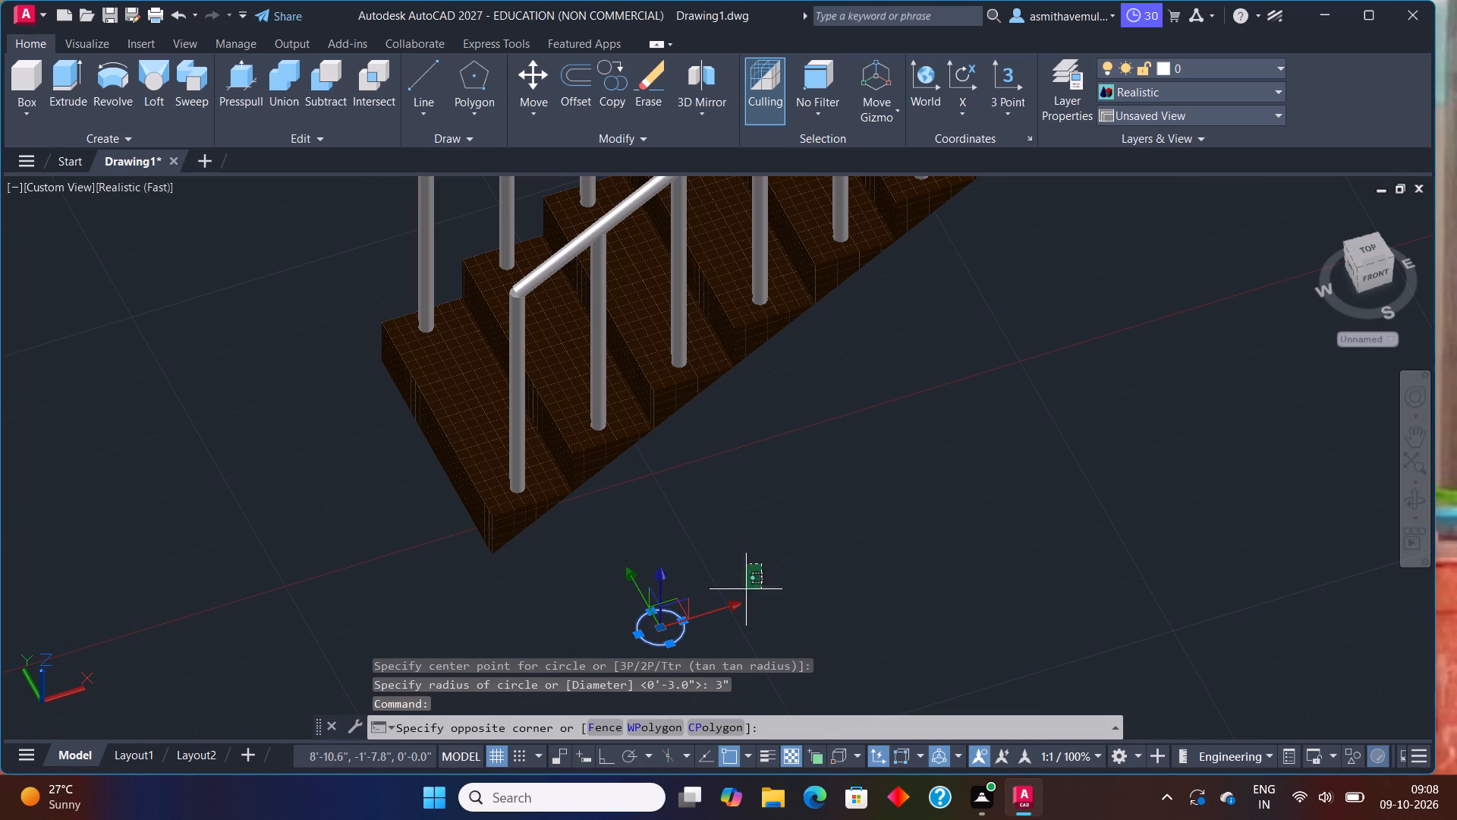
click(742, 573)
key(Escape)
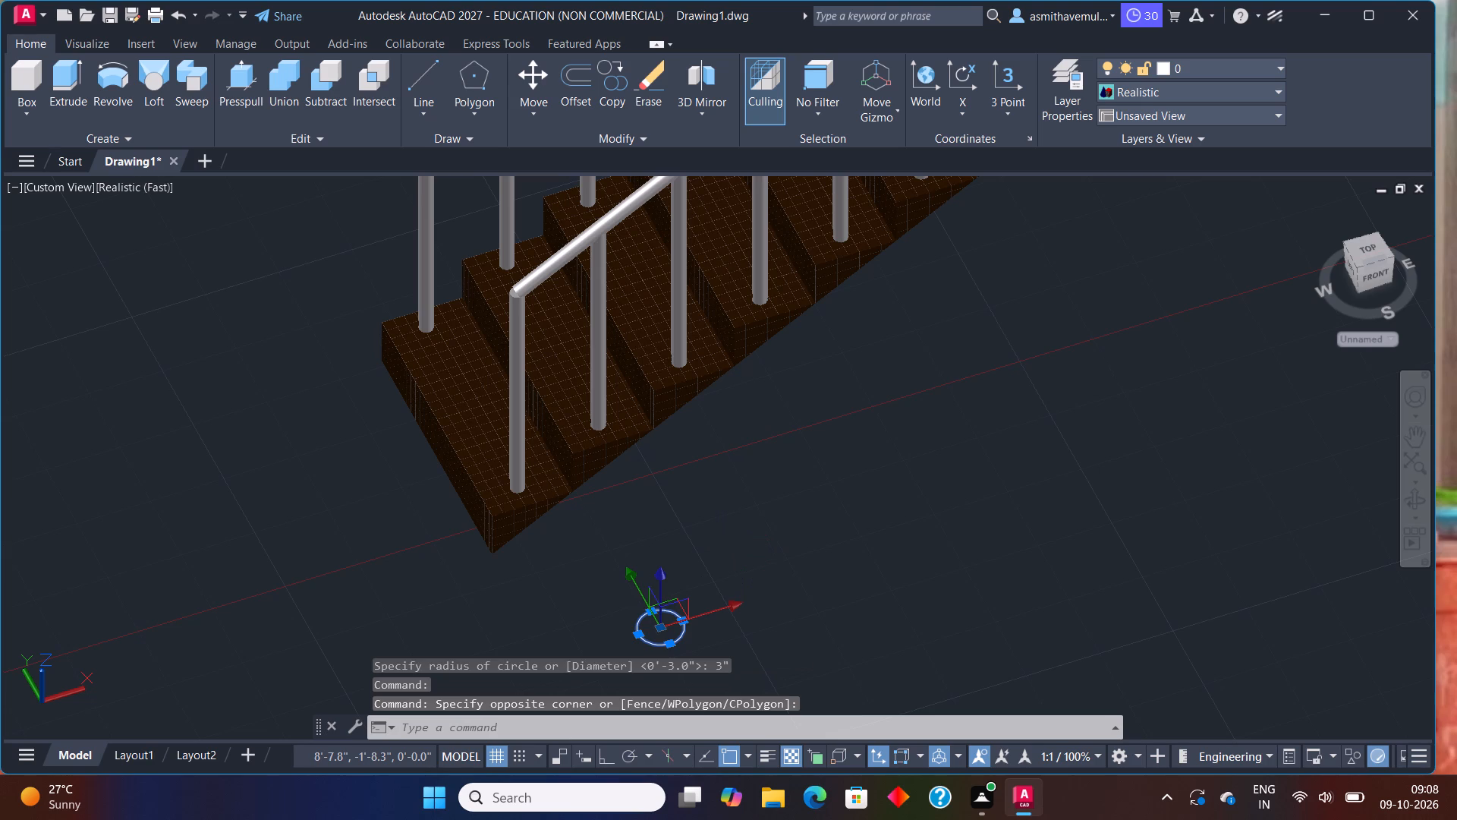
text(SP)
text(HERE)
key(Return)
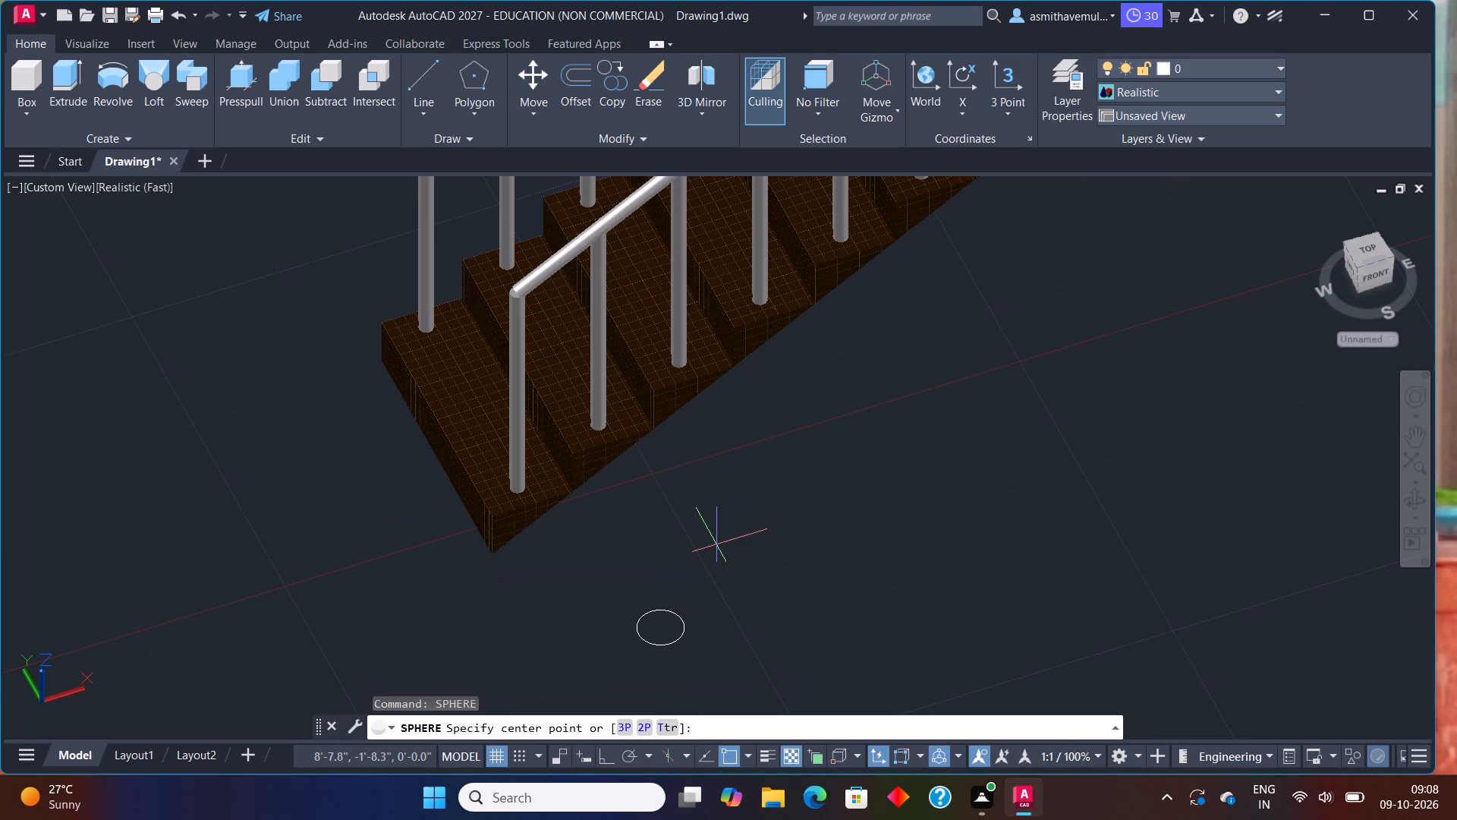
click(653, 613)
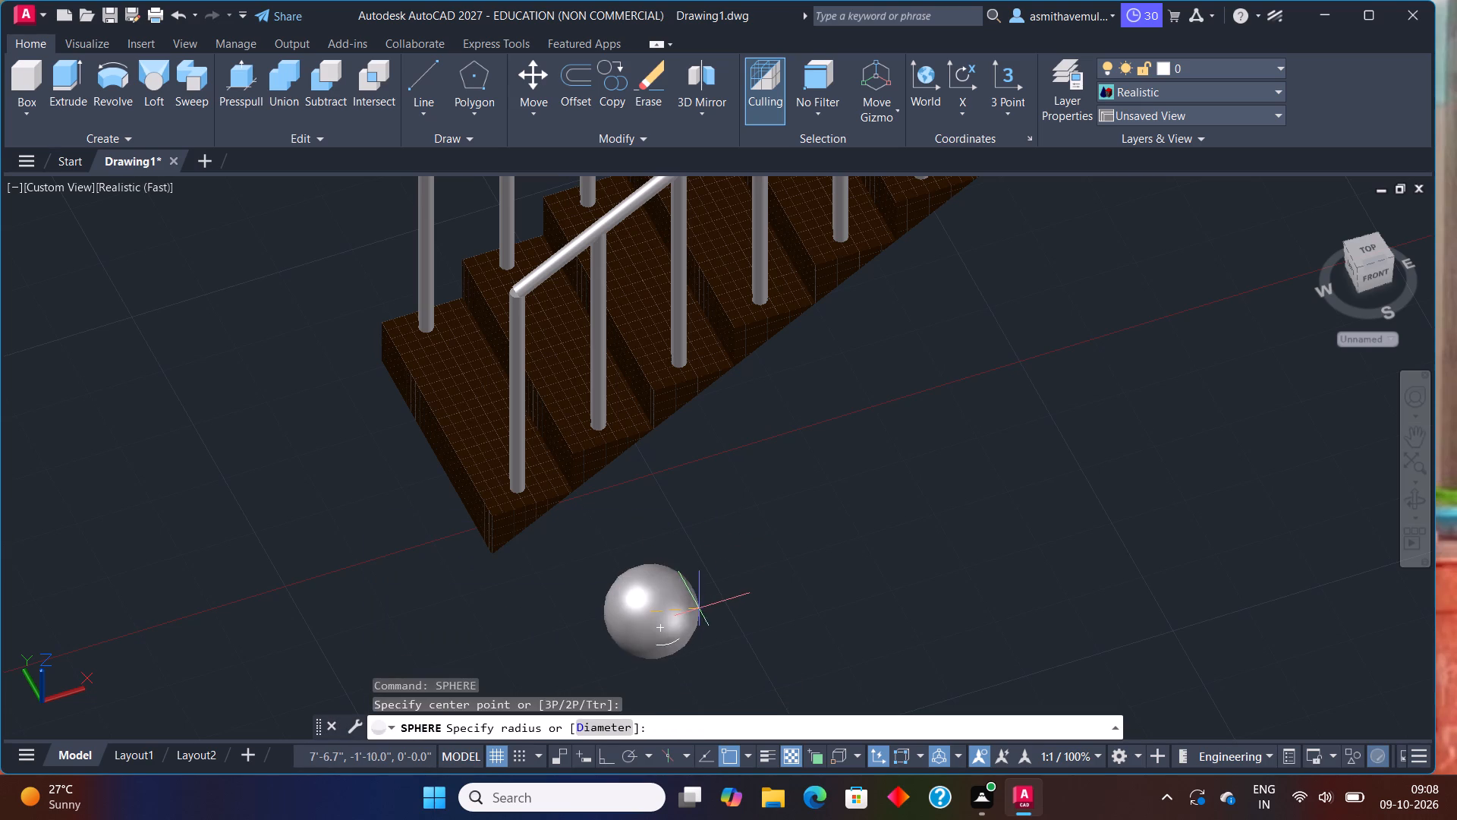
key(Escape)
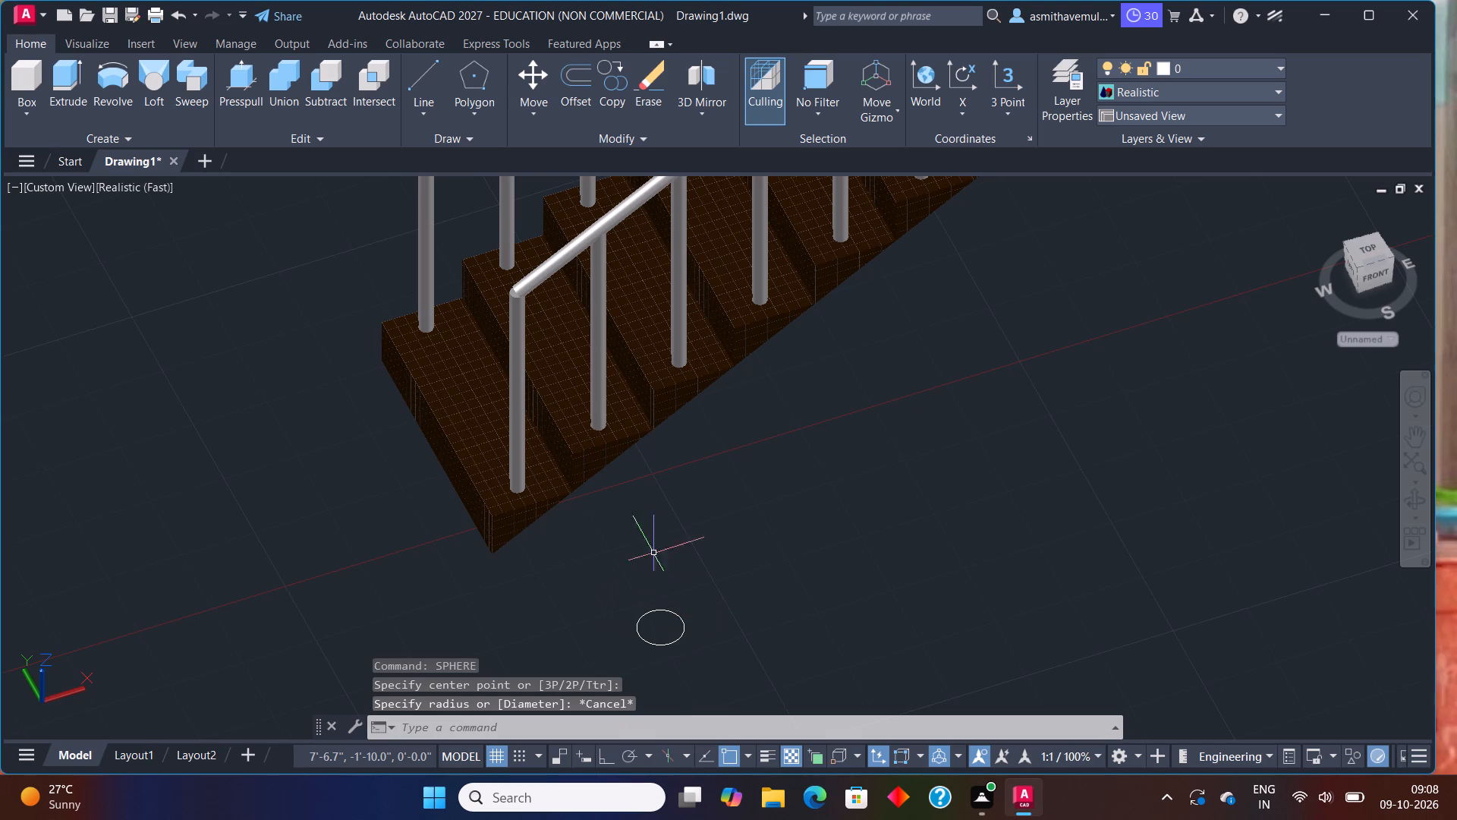
Create a sphere of 3" radius centred on the top of the first flight's lowest outer post.
scroll(543, 403, up, 1)
middle_drag(540, 383, 542, 516)
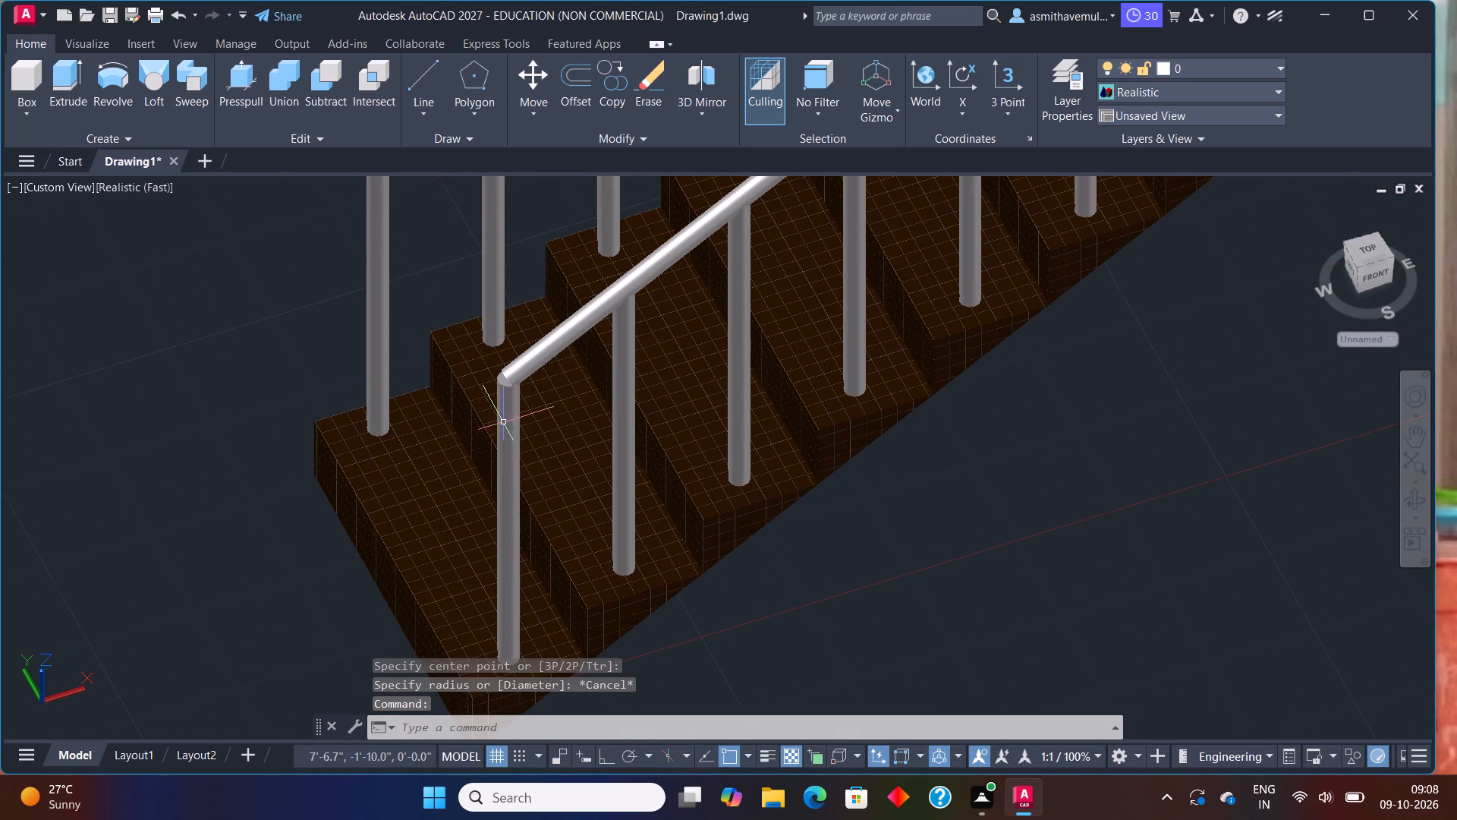
text(SPHERE)
key(Return)
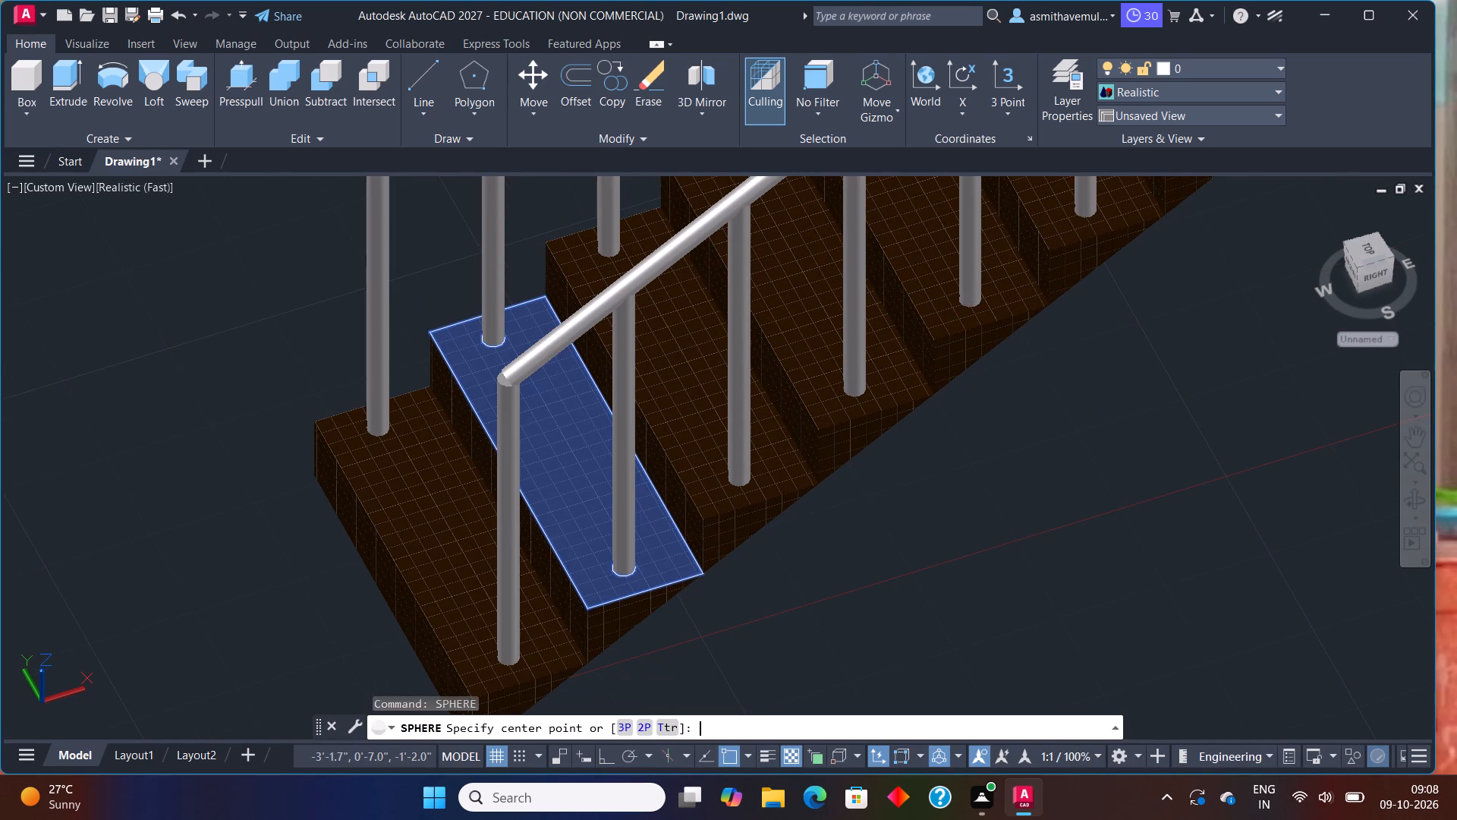
scroll(501, 374, up, 3)
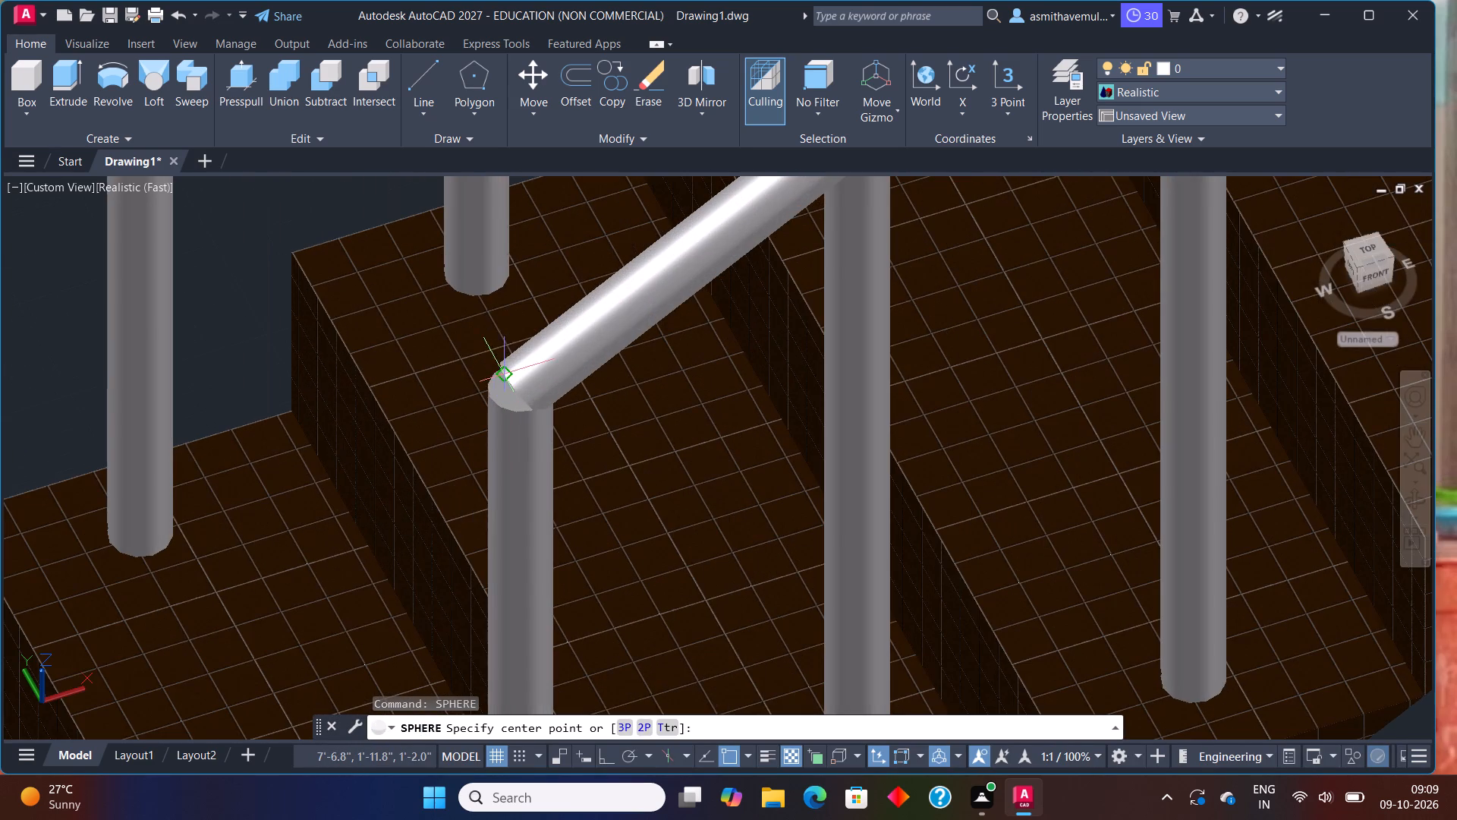
scroll(515, 389, up, 2)
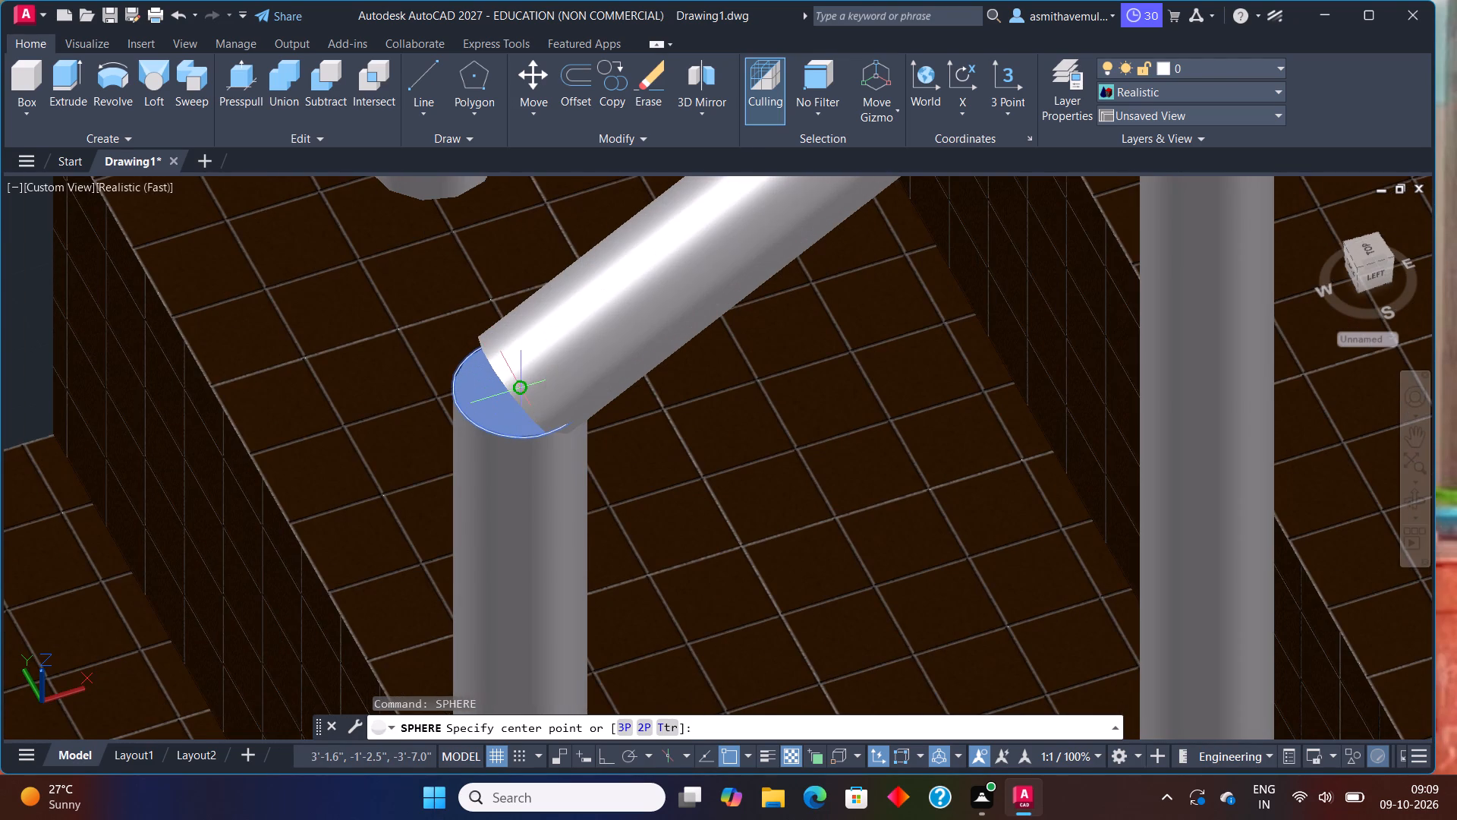
click(515, 389)
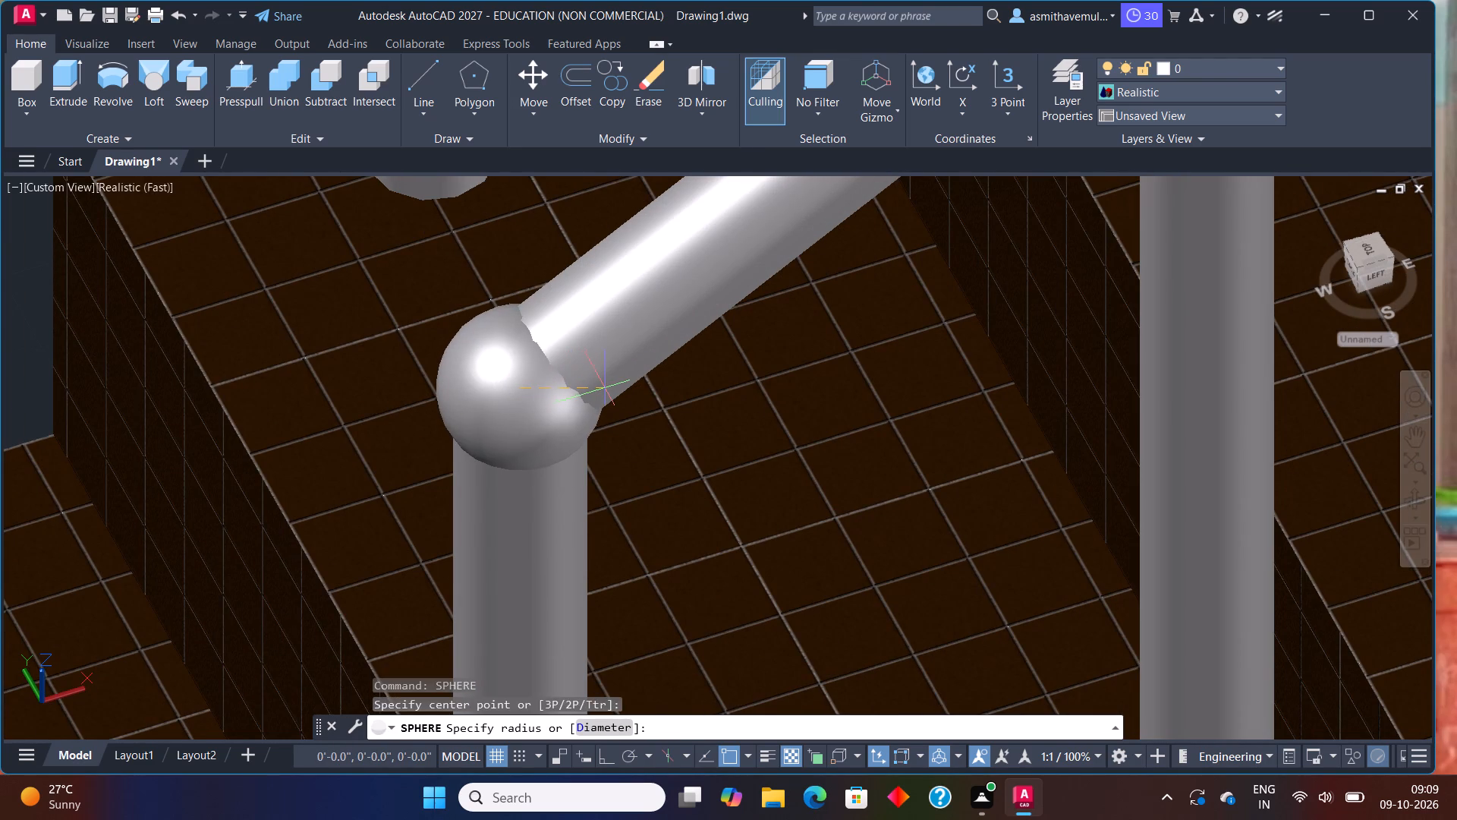
key(3)
key(shift+quotedbl)
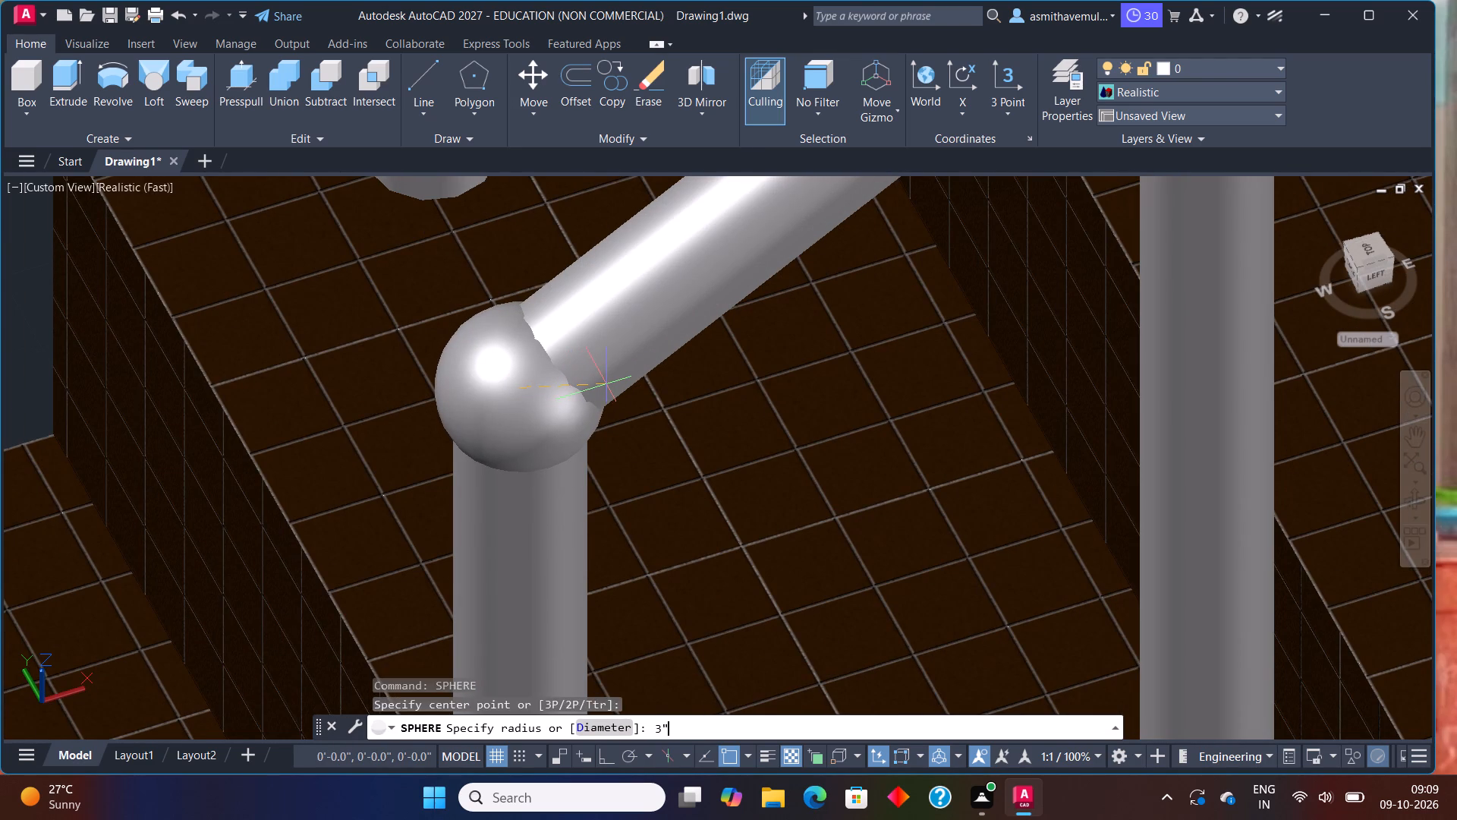
key(Return)
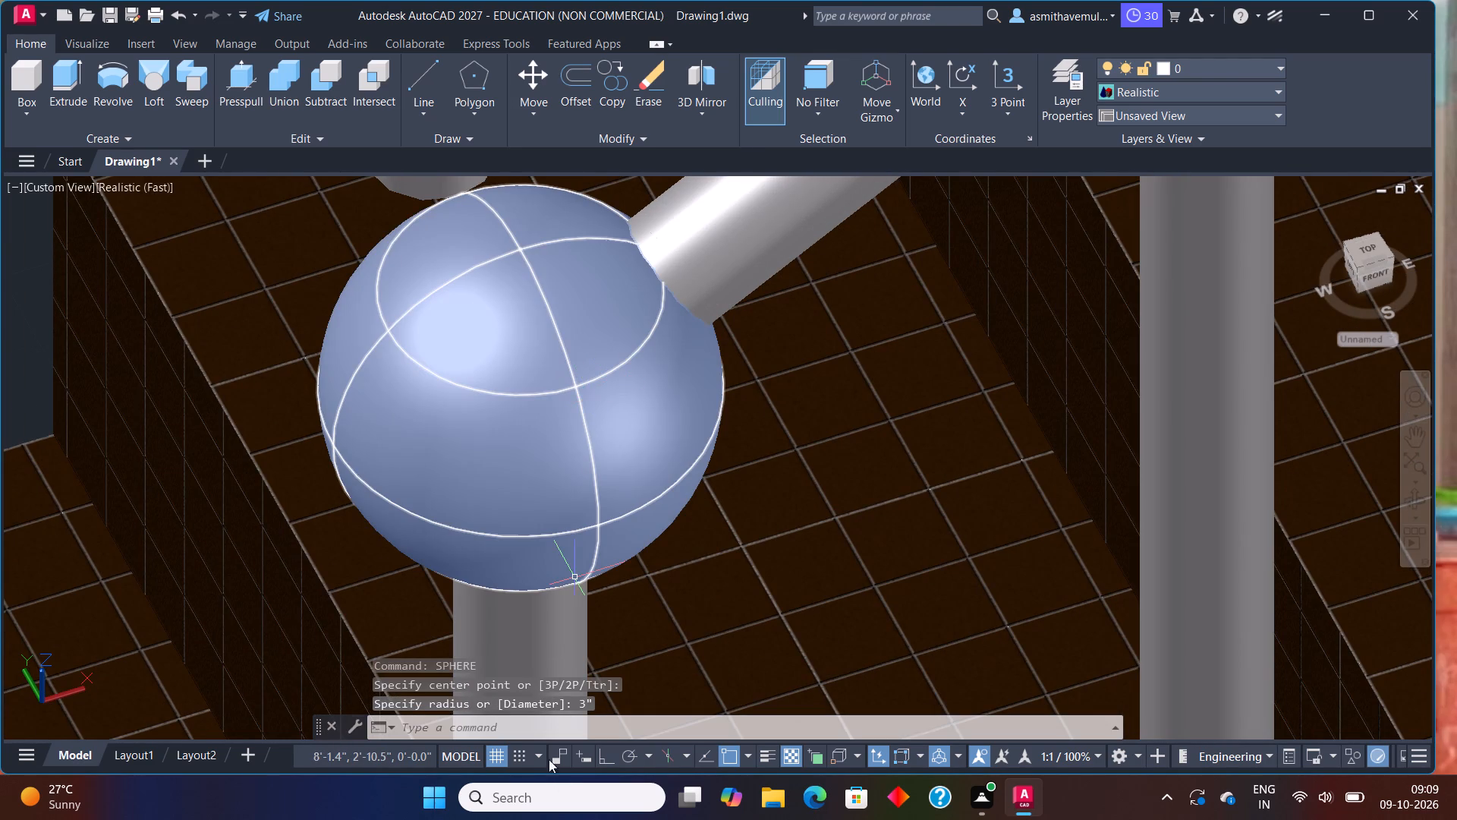
Create a sphere of 3" radius centred on the top of the first flight's lowest inner post.
scroll(495, 679, down, 2)
scroll(237, 541, down, 4)
middle_drag(237, 539, 730, 694)
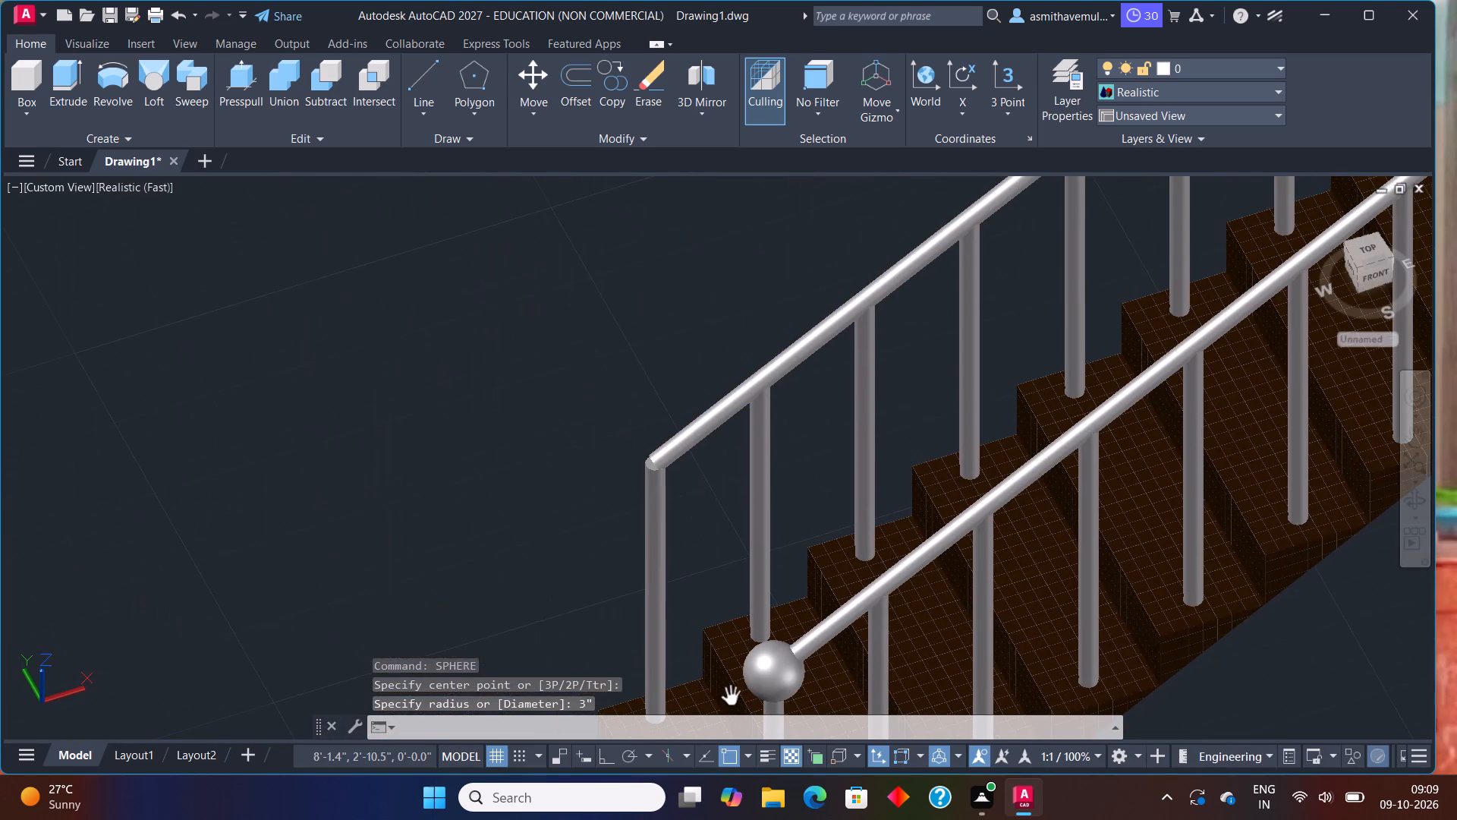
scroll(622, 462, up, 3)
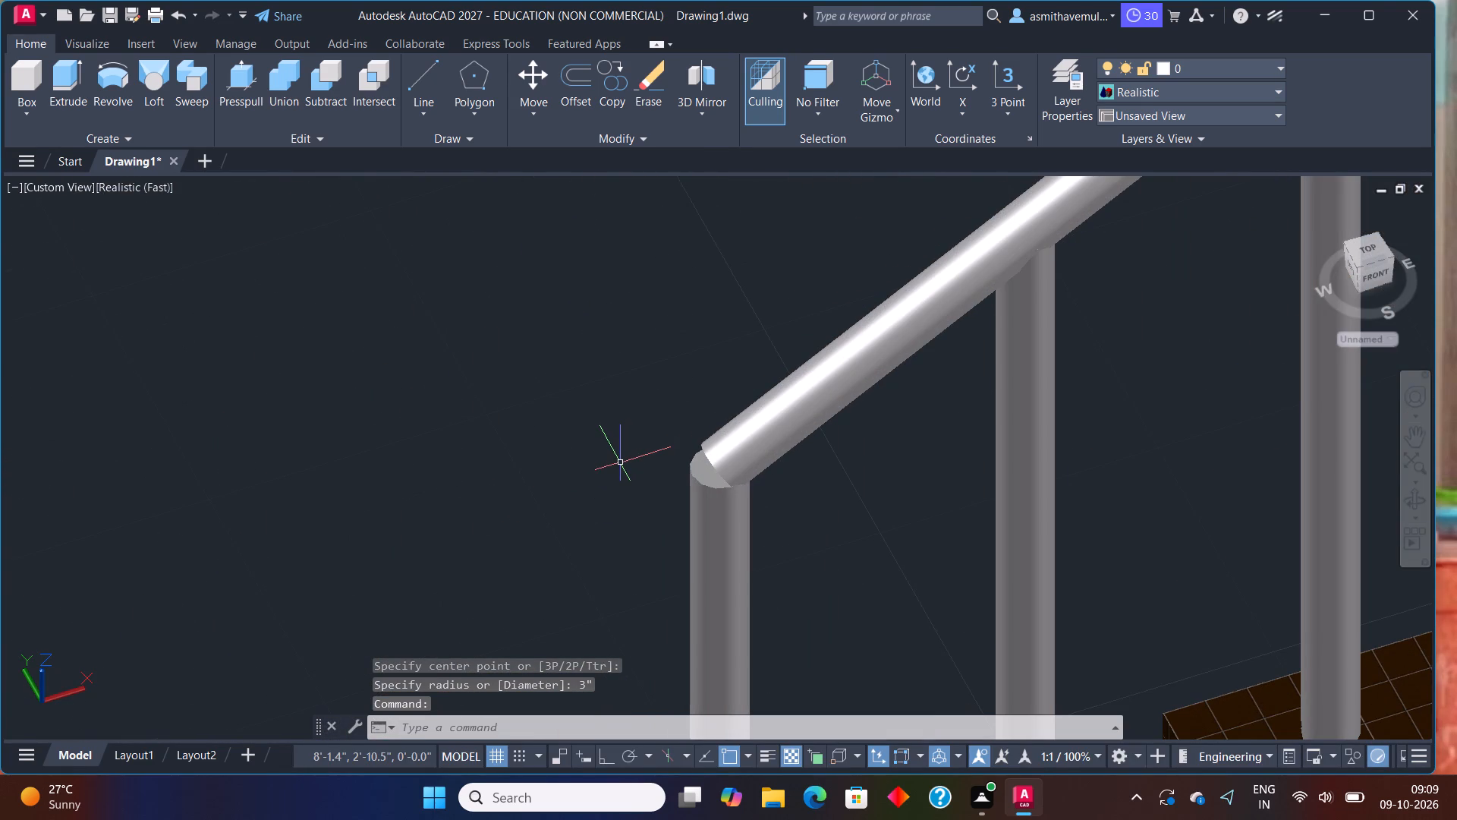
text(SPHERE)
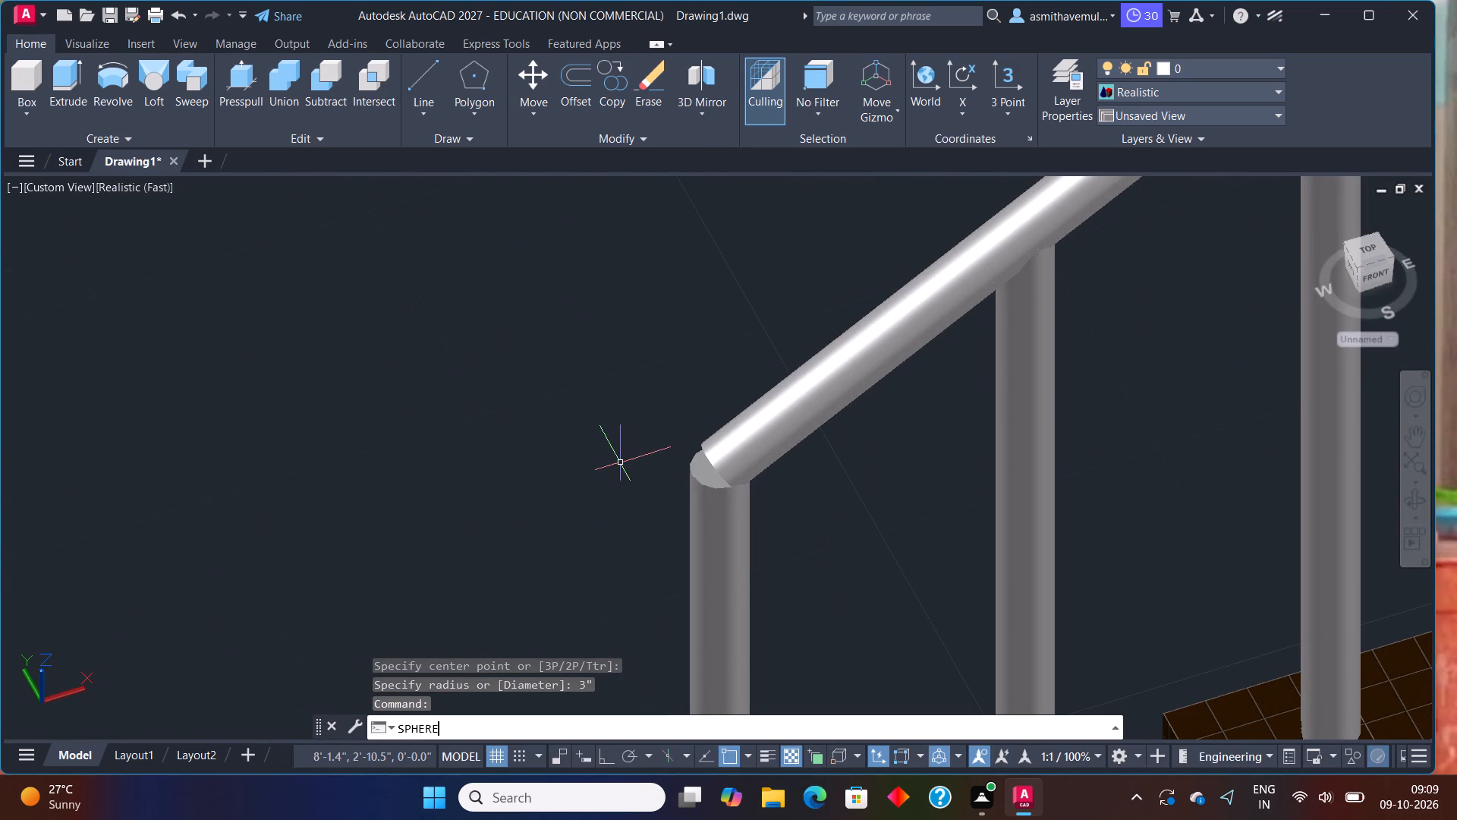
key(Return)
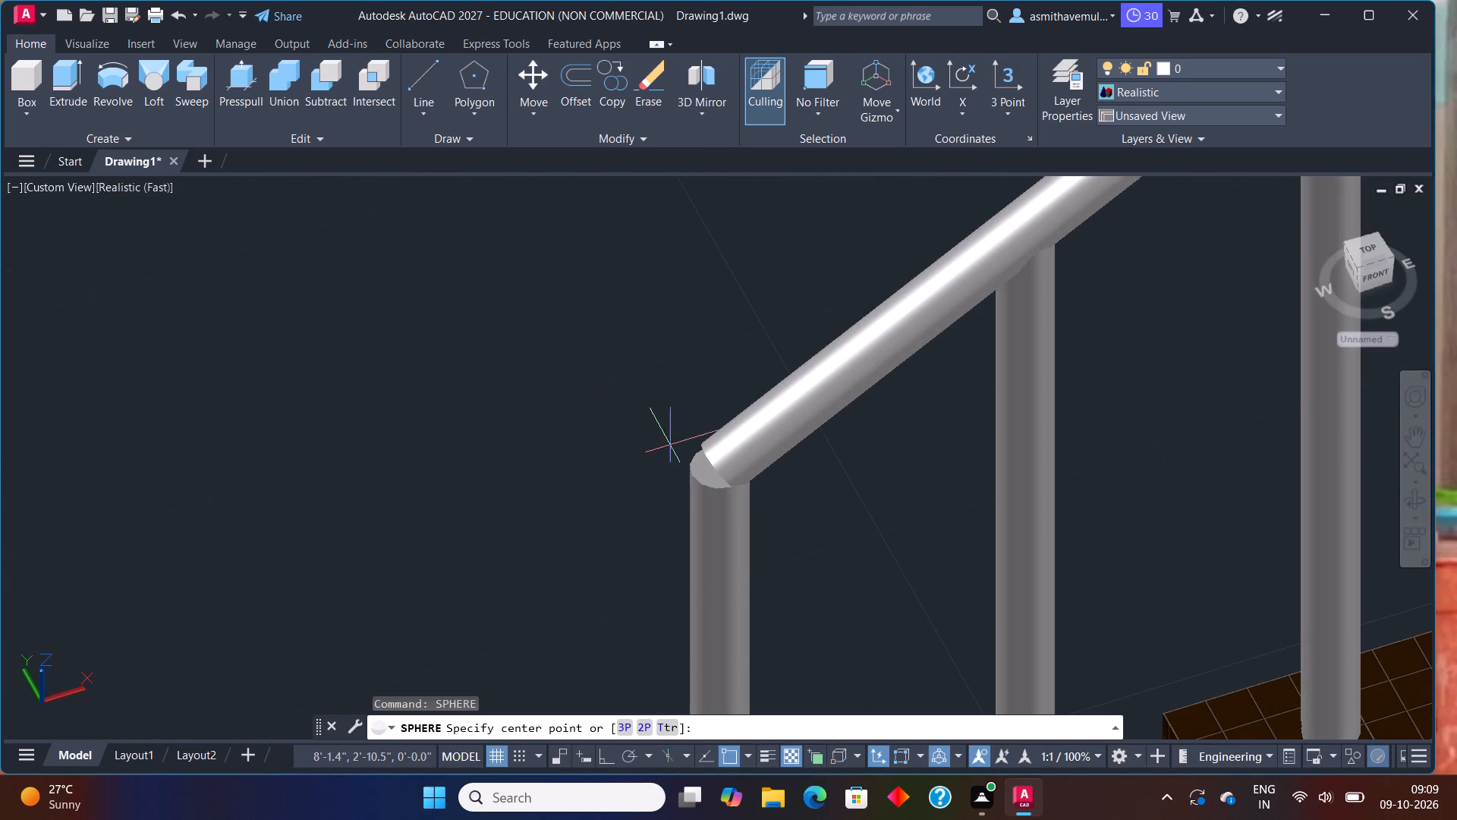
scroll(691, 453, up, 3)
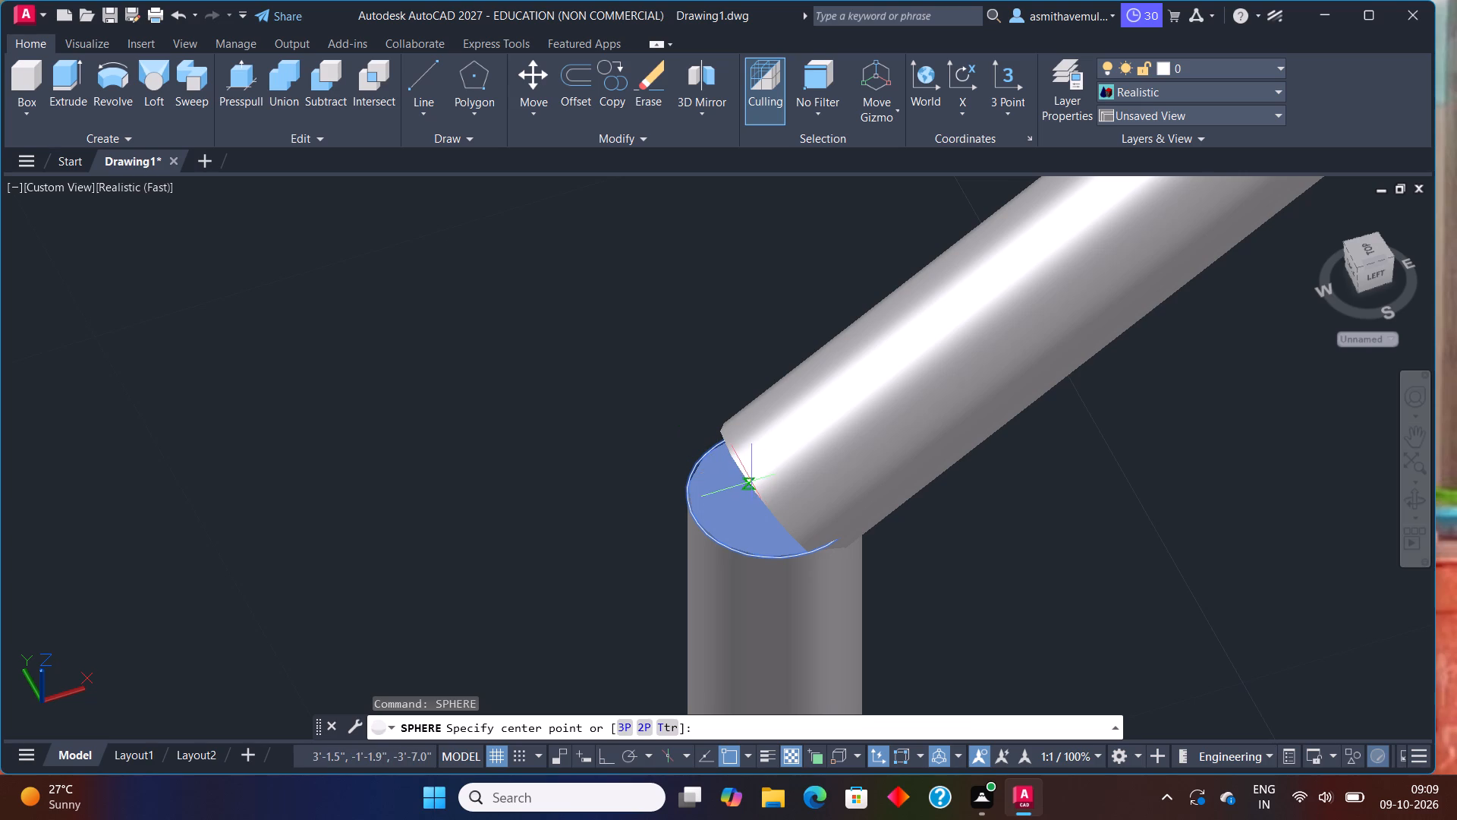
scroll(751, 481, up, 3)
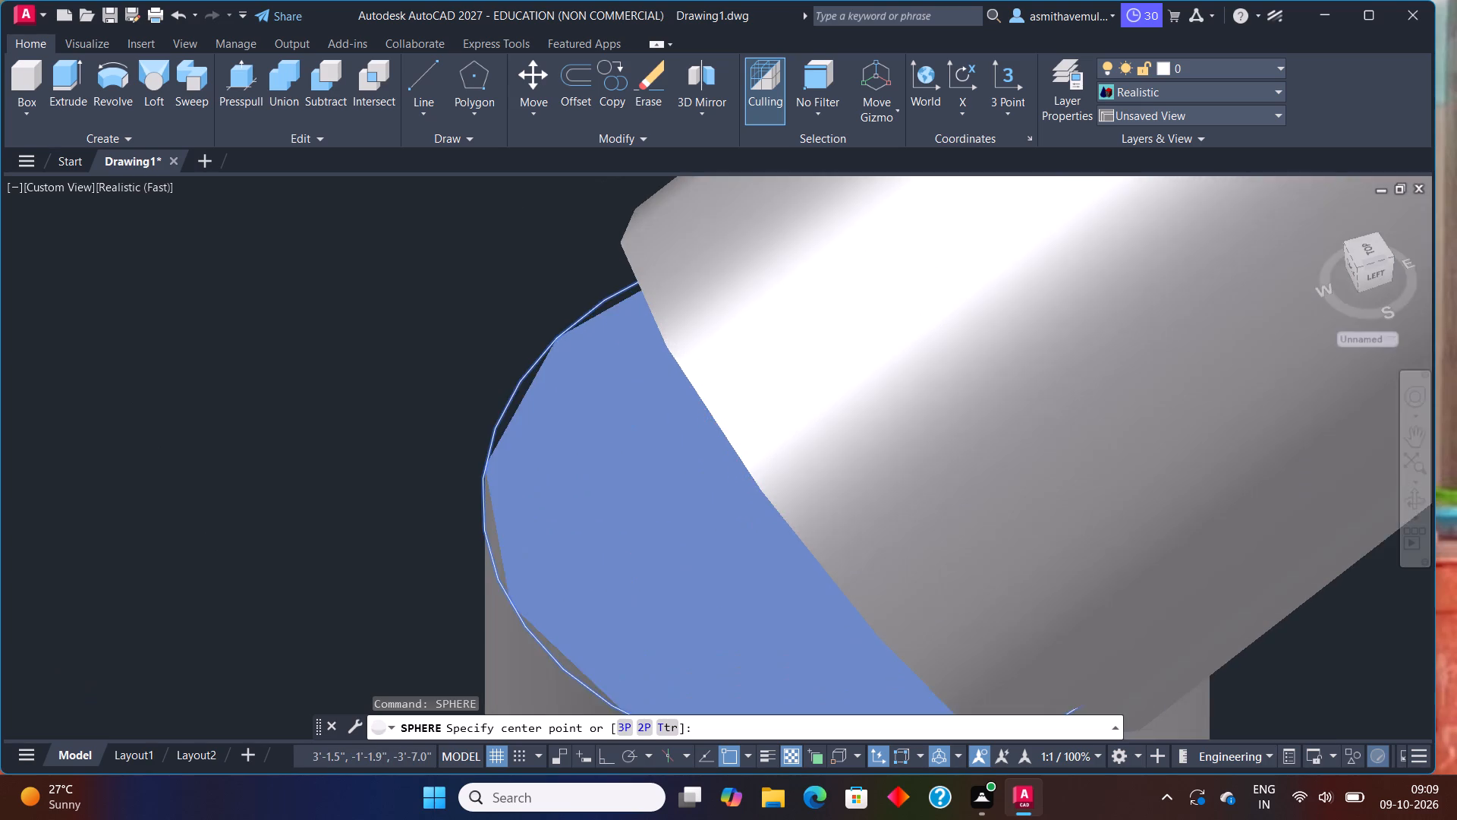
scroll(752, 512, up, 3)
scroll(752, 507, down, 4)
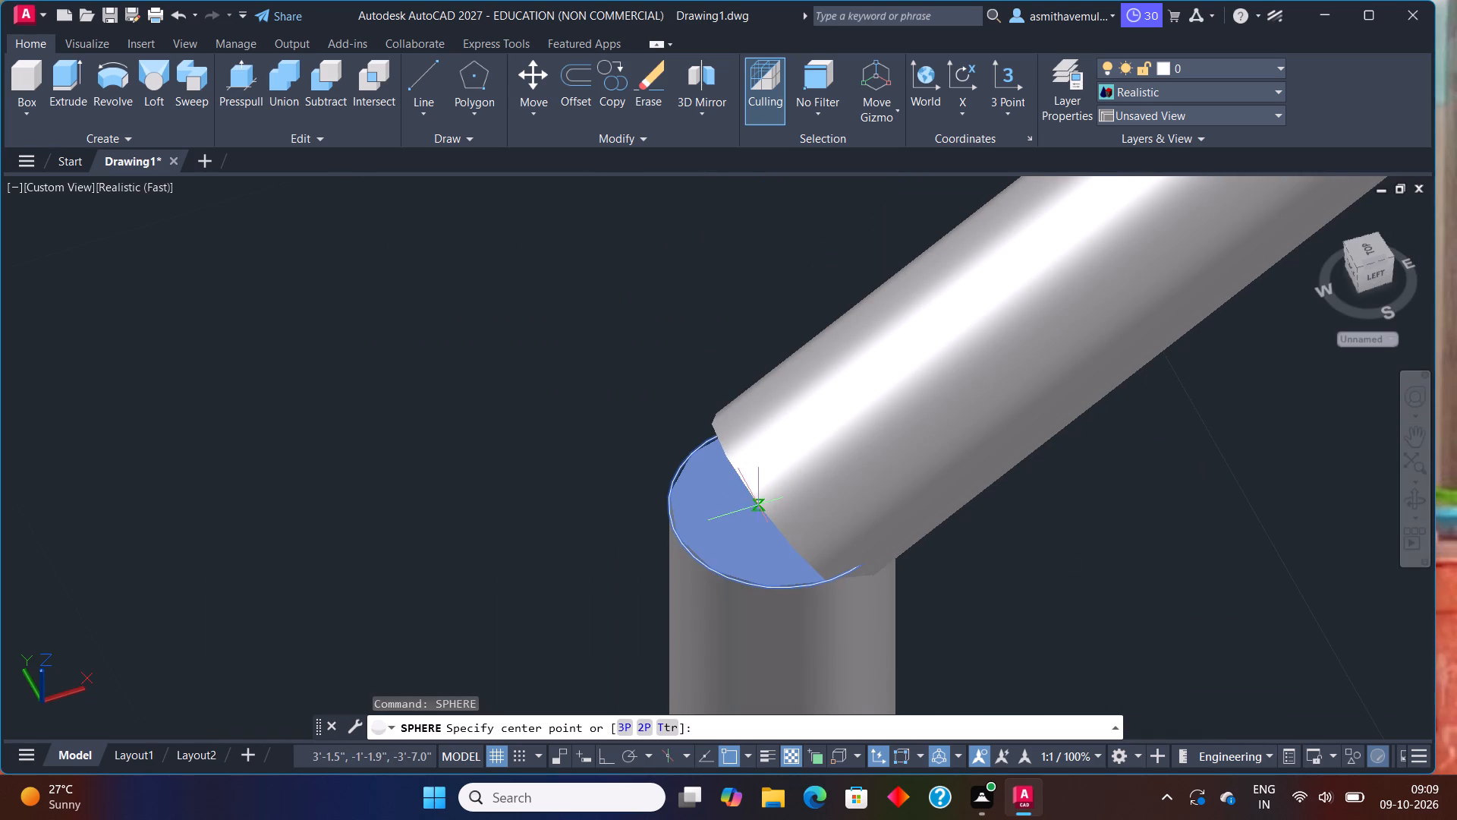
scroll(750, 522, up, 1)
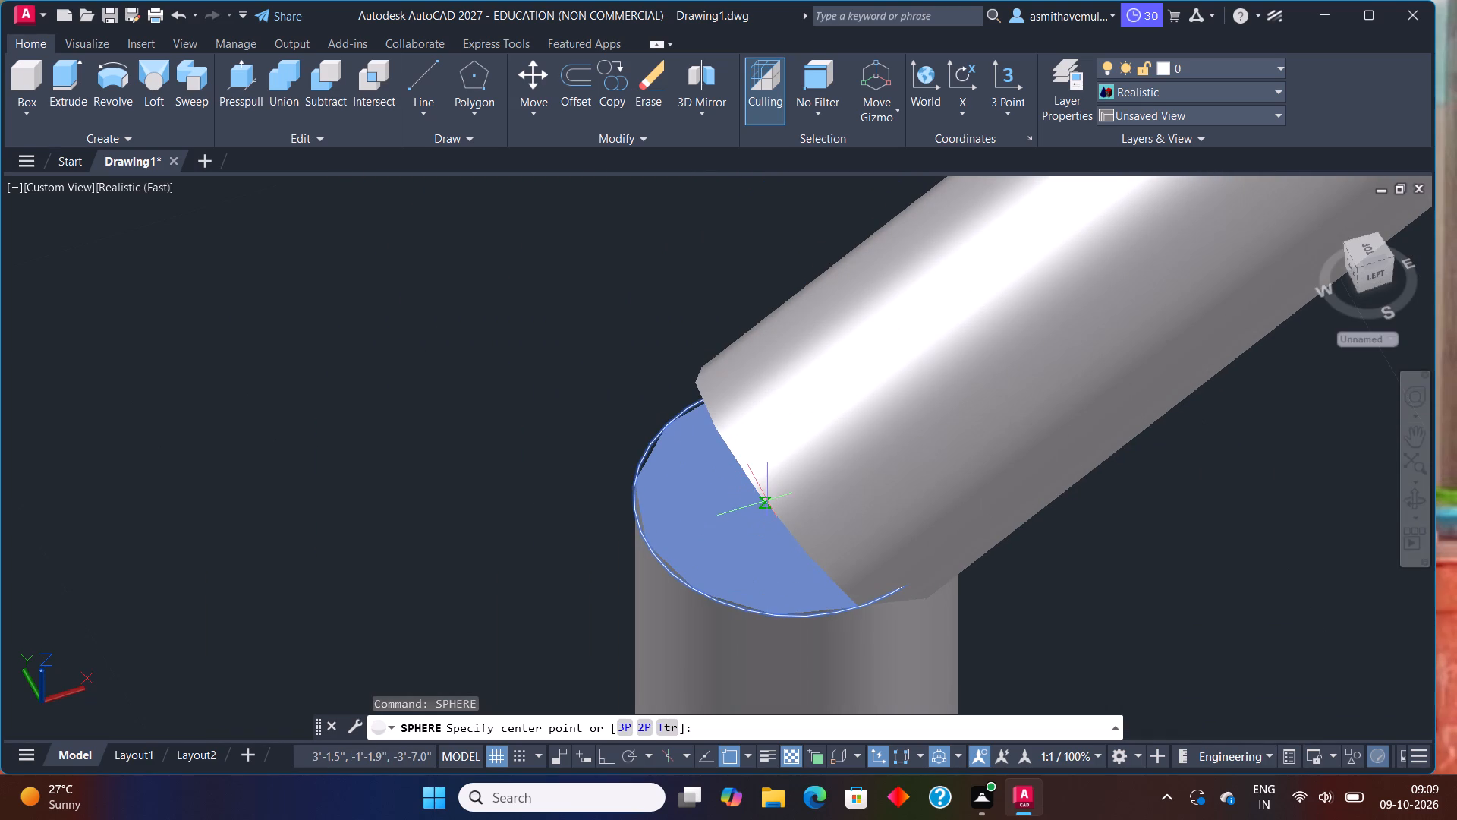
scroll(768, 495, up, 2)
click(760, 498)
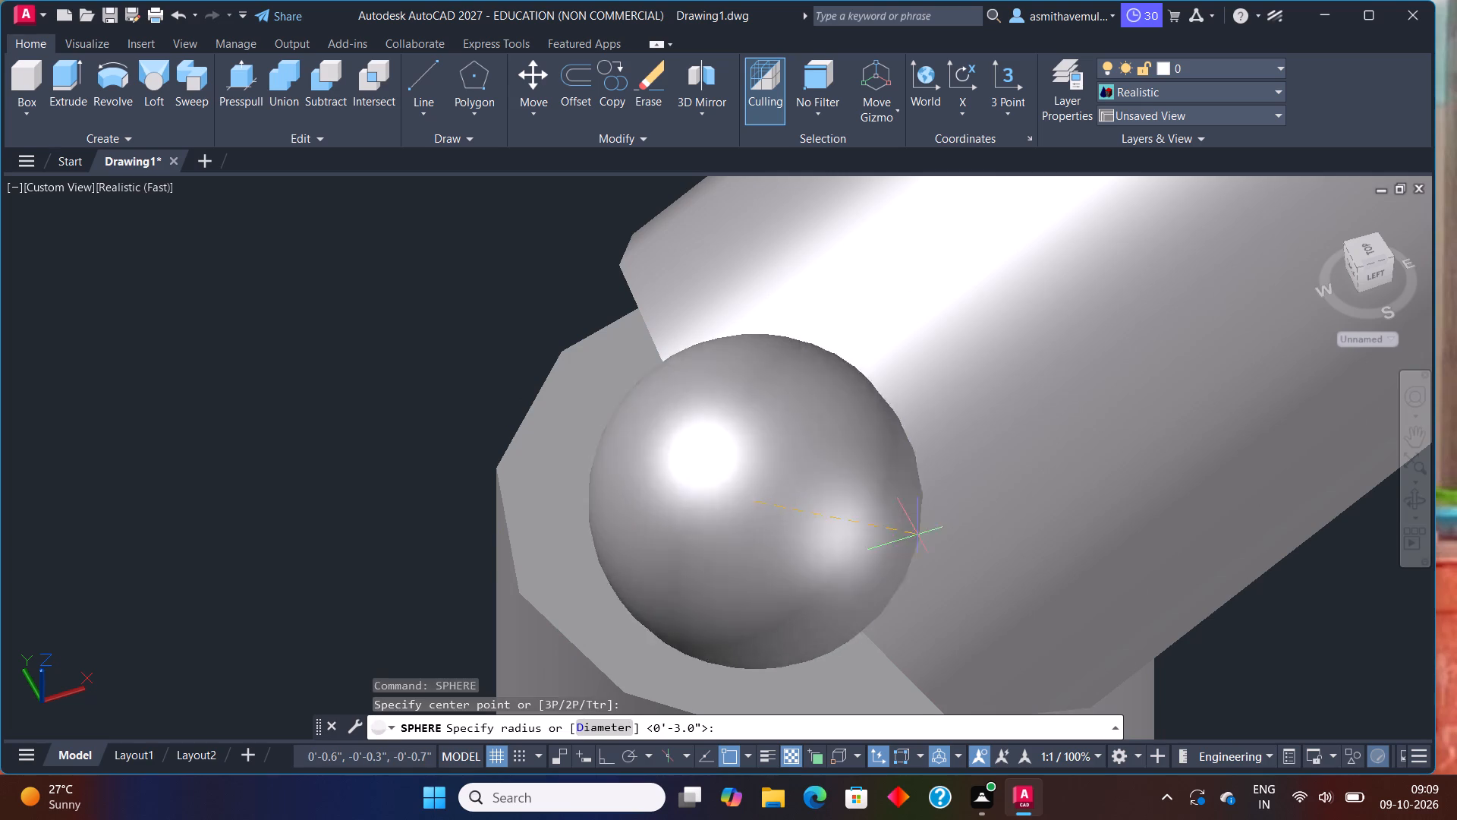
text(3")
key(Return)
scroll(967, 489, down, 5)
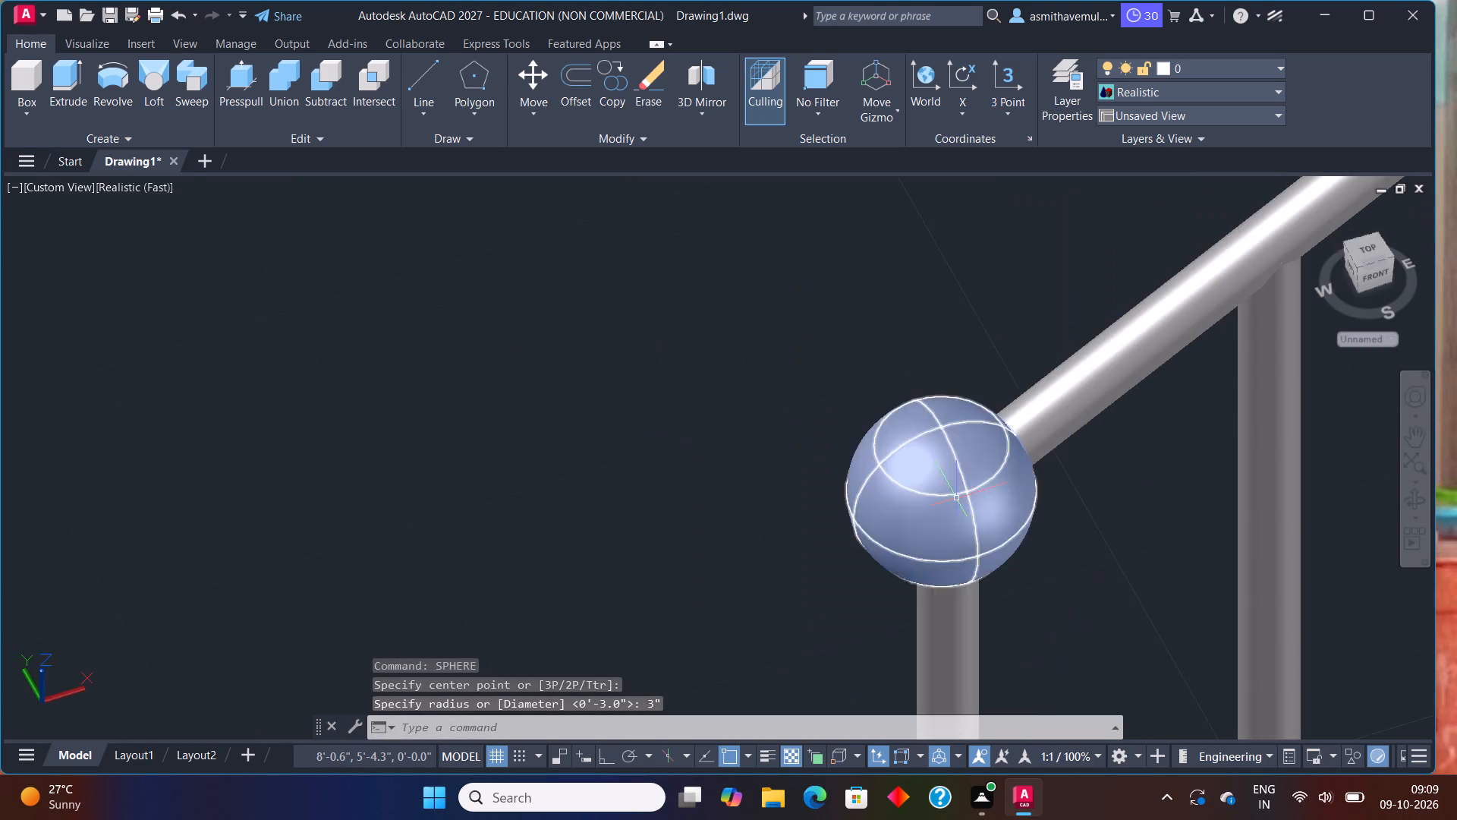
scroll(956, 506, down, 4)
scroll(1187, 527, down, 1)
middle_drag(1191, 545, 795, 545)
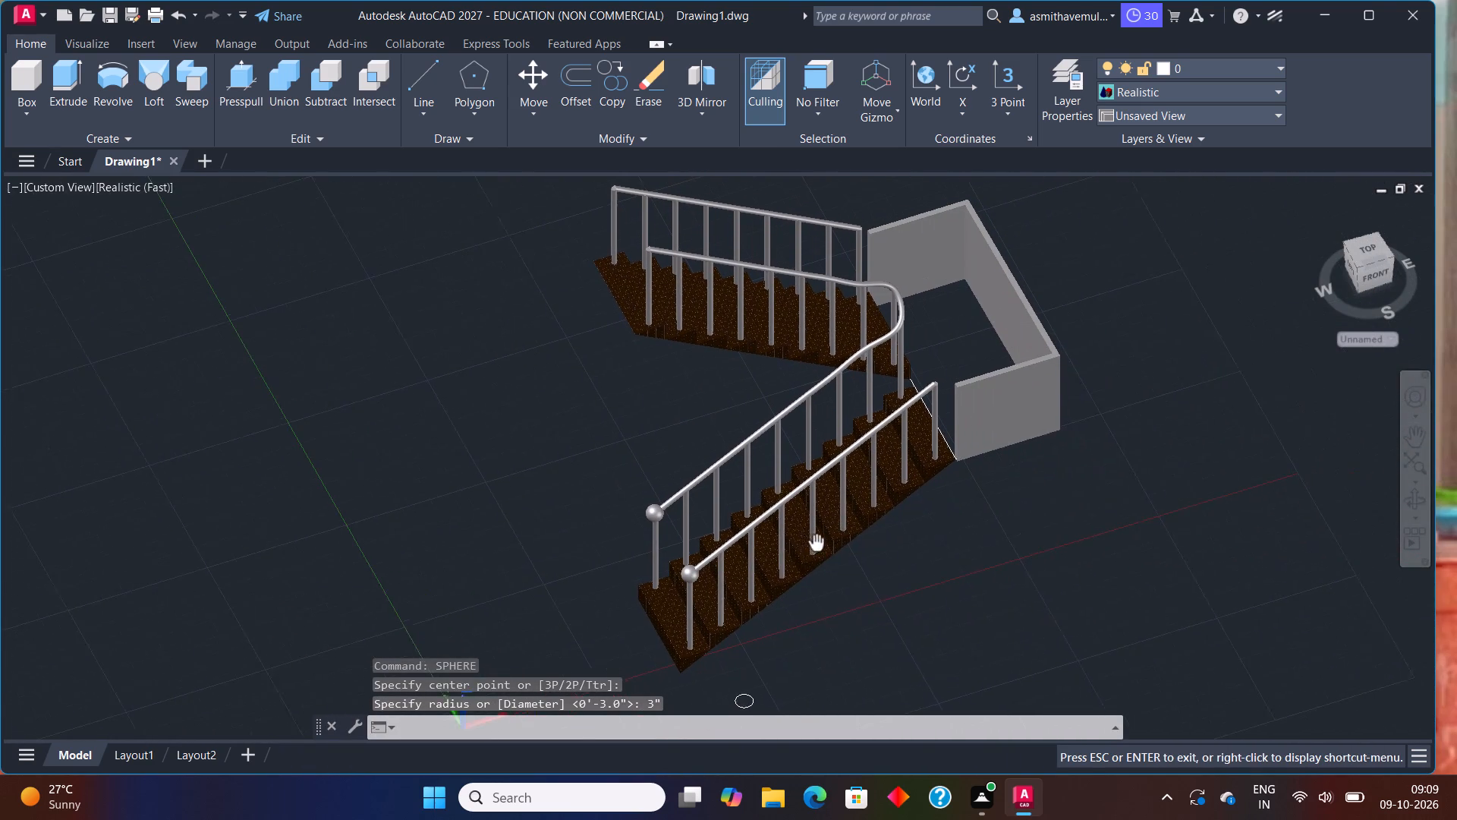
Erase the 3" radius circle on the open ground beside the bottom step of the first flight.
middle_drag(795, 545, 792, 546)
scroll(909, 570, down, 1)
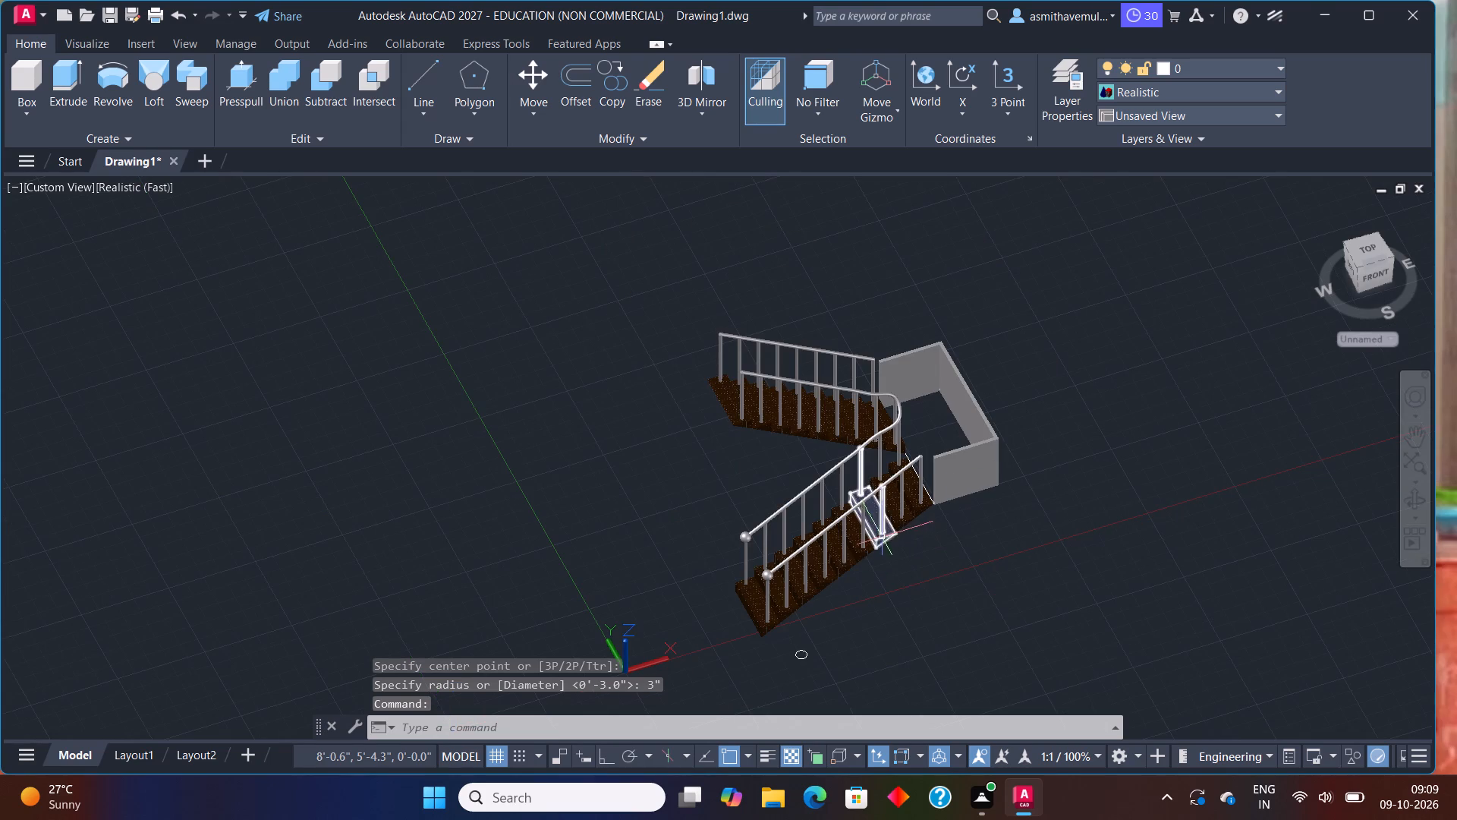
middle_drag(922, 578, 712, 392)
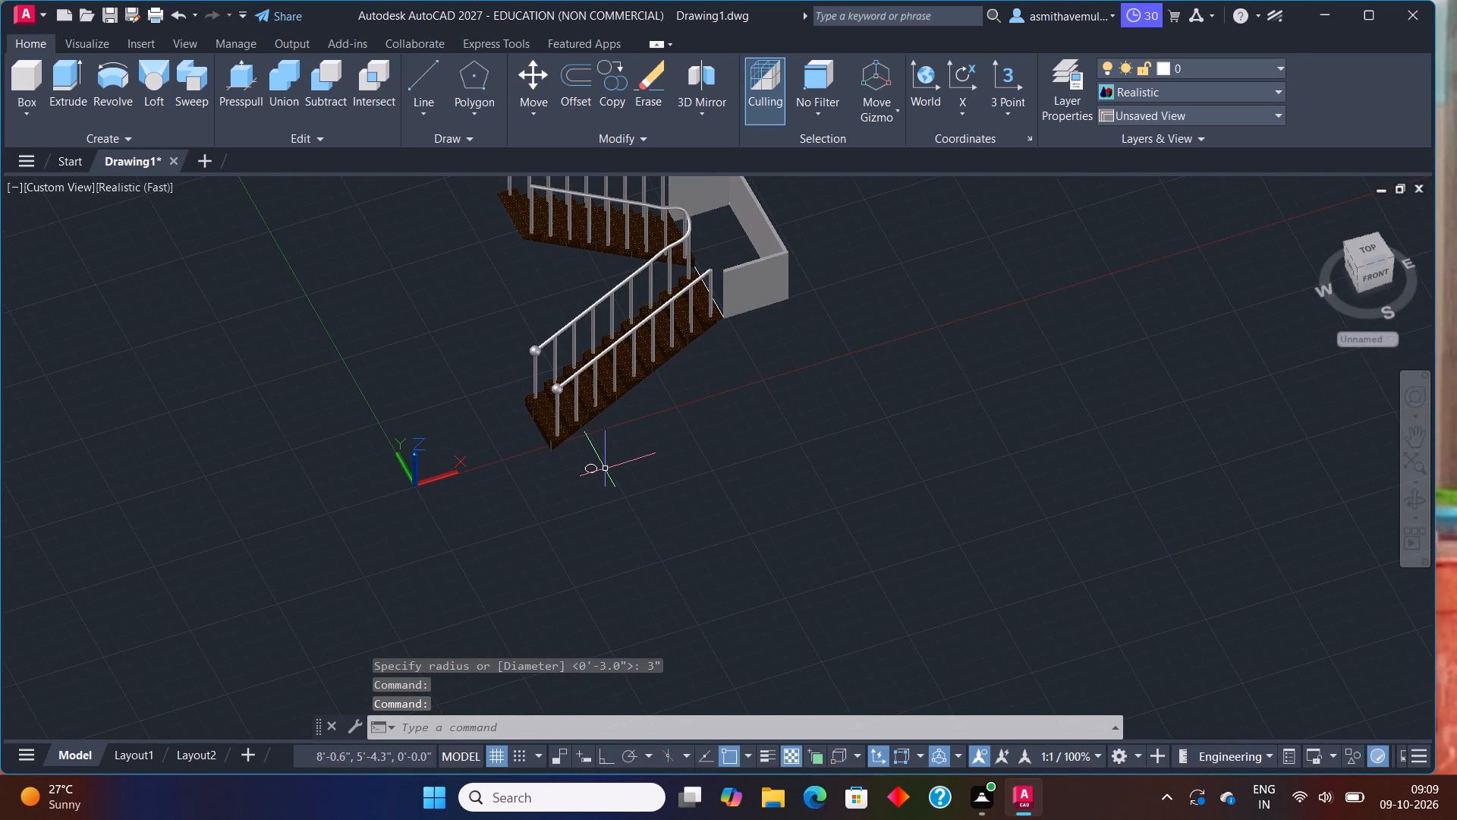
click(596, 468)
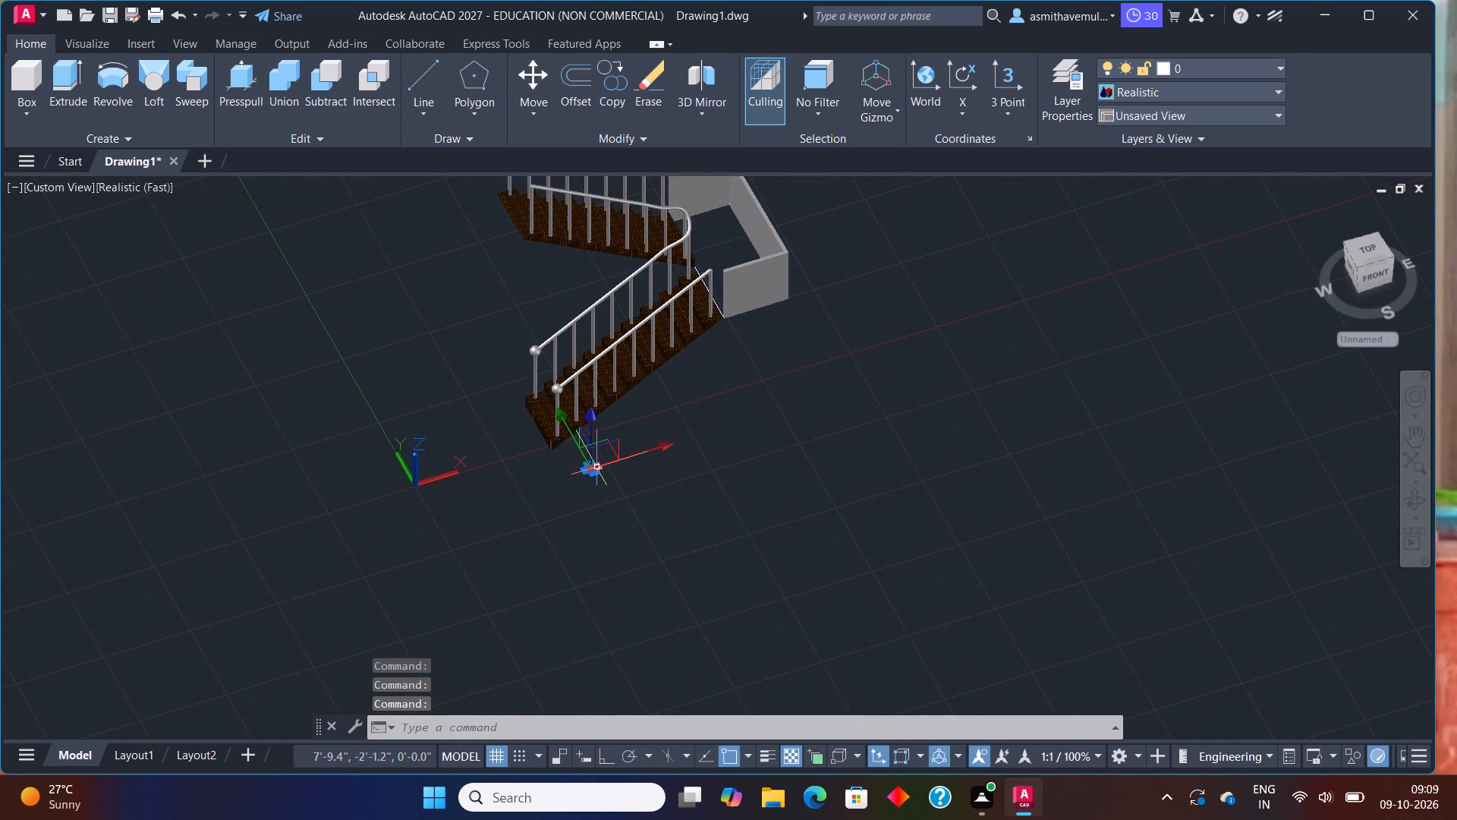
key(Delete)
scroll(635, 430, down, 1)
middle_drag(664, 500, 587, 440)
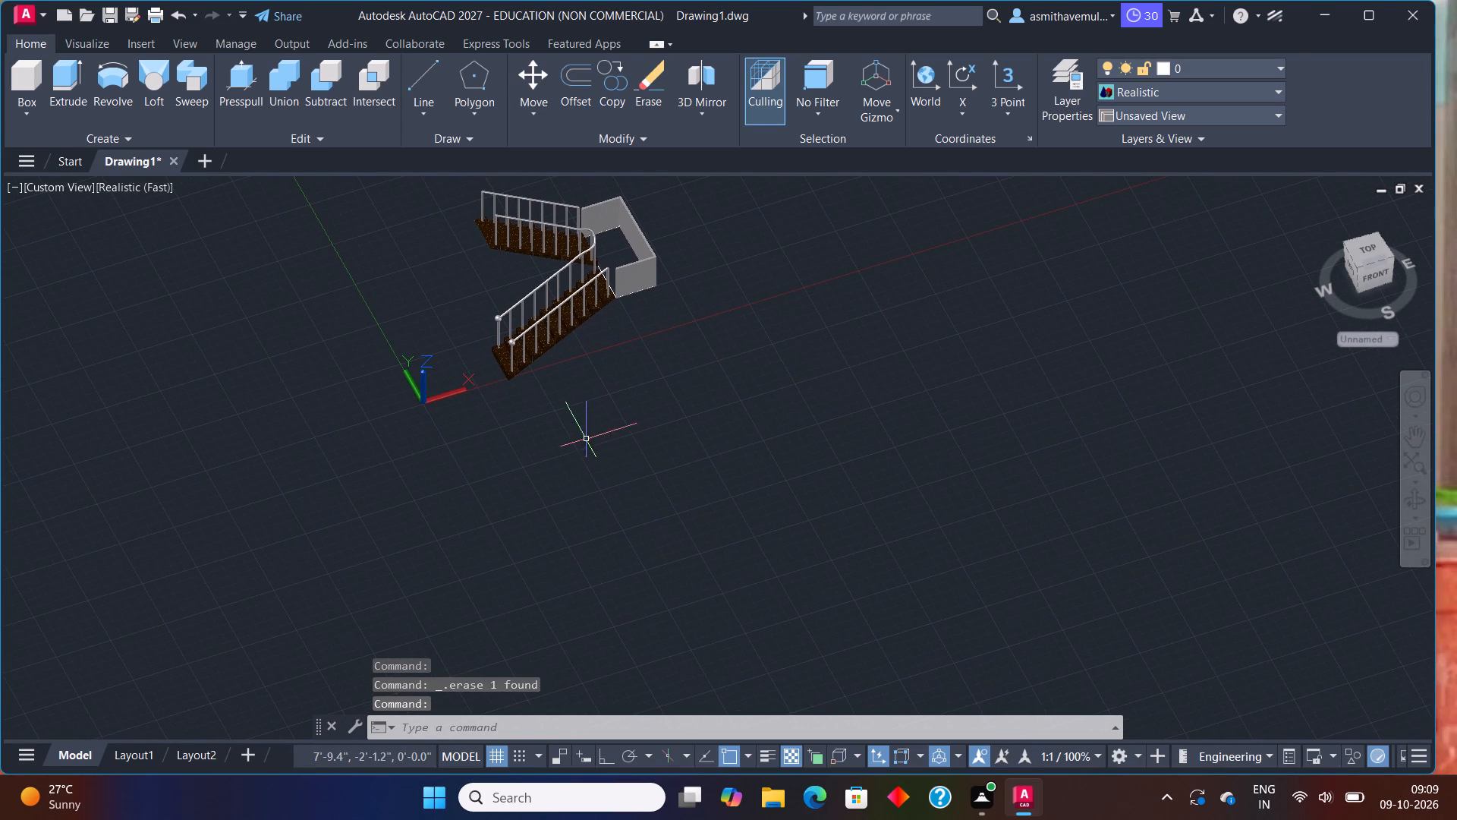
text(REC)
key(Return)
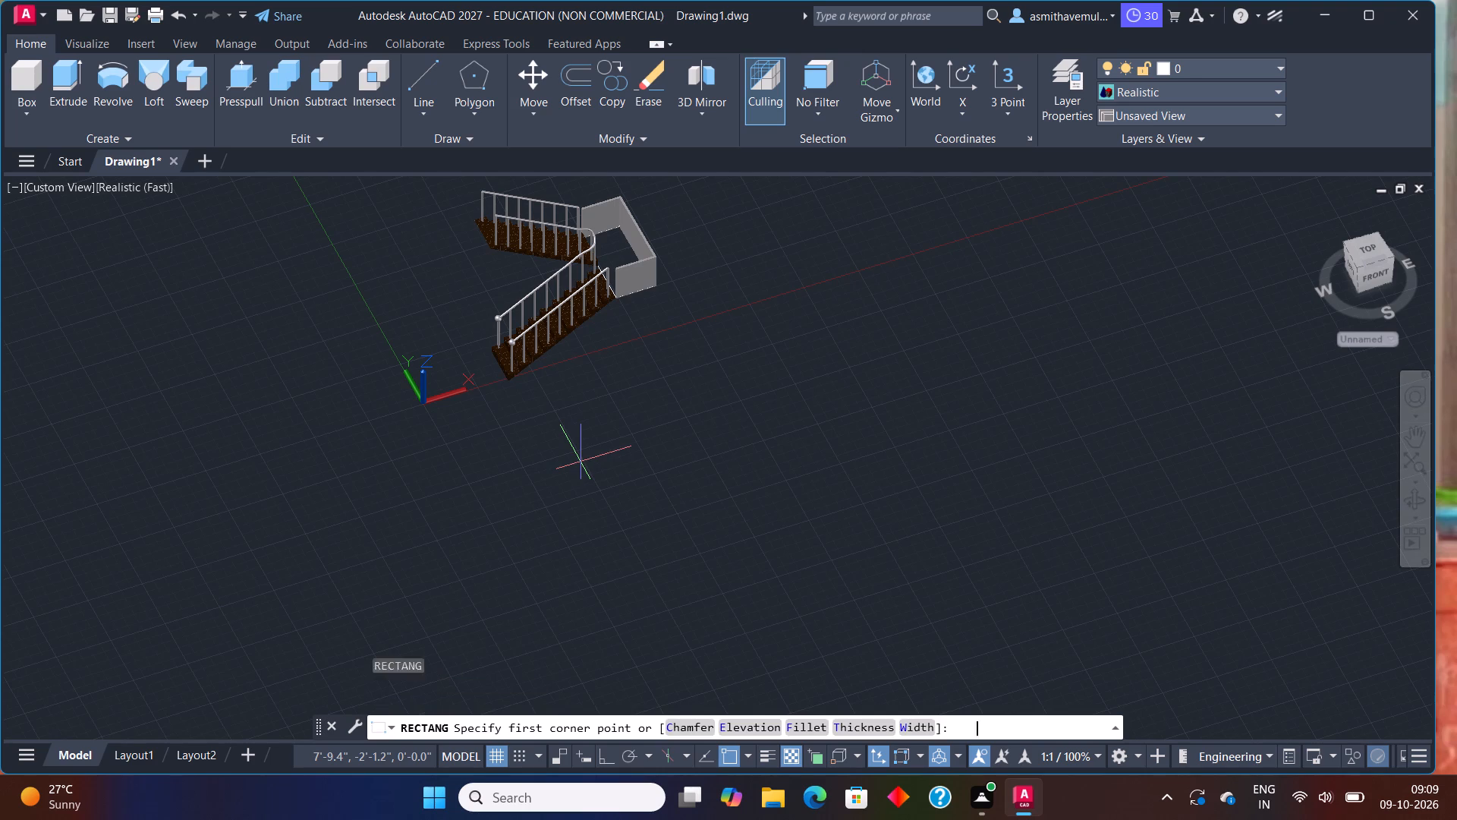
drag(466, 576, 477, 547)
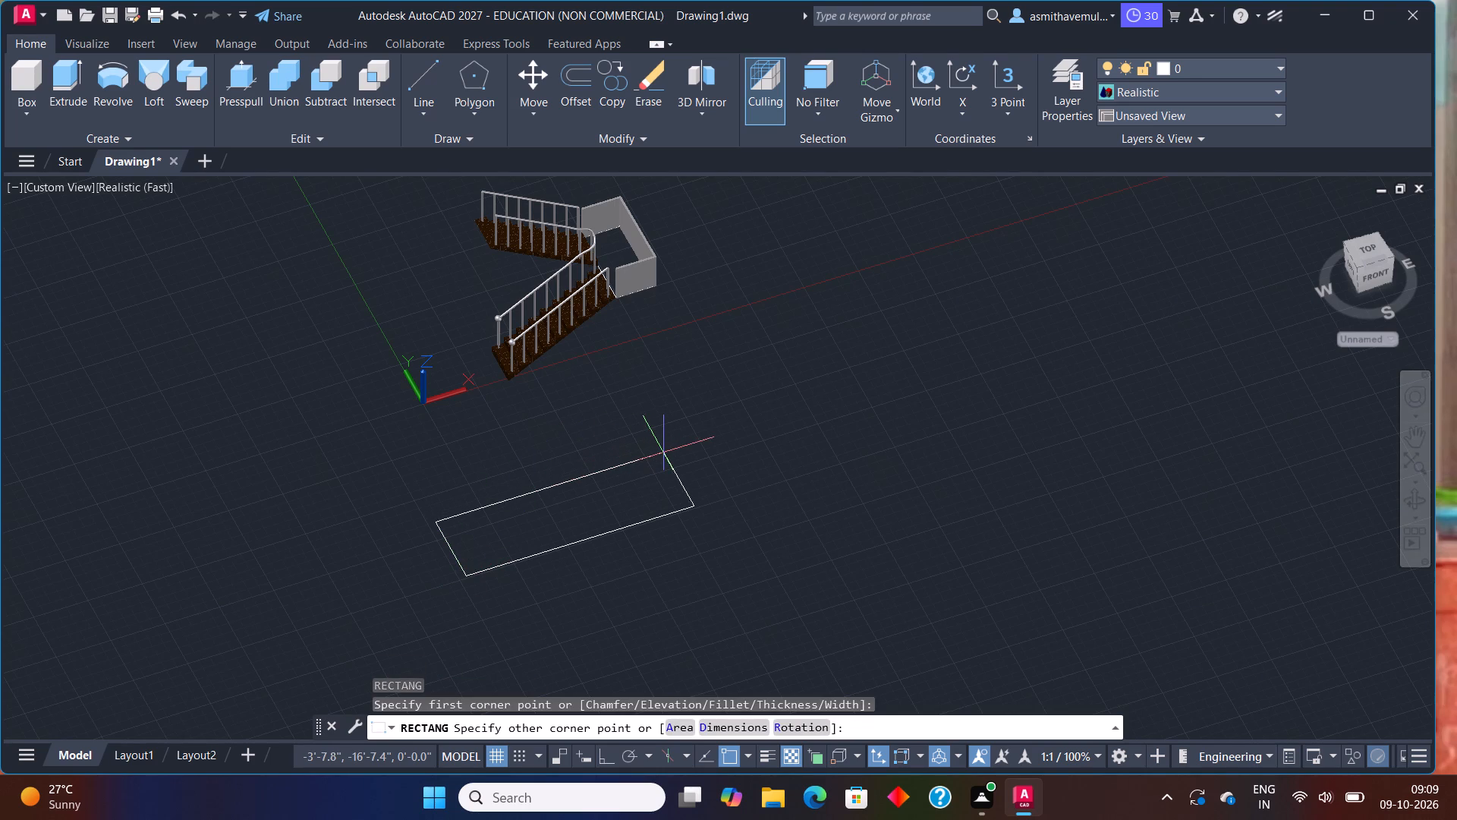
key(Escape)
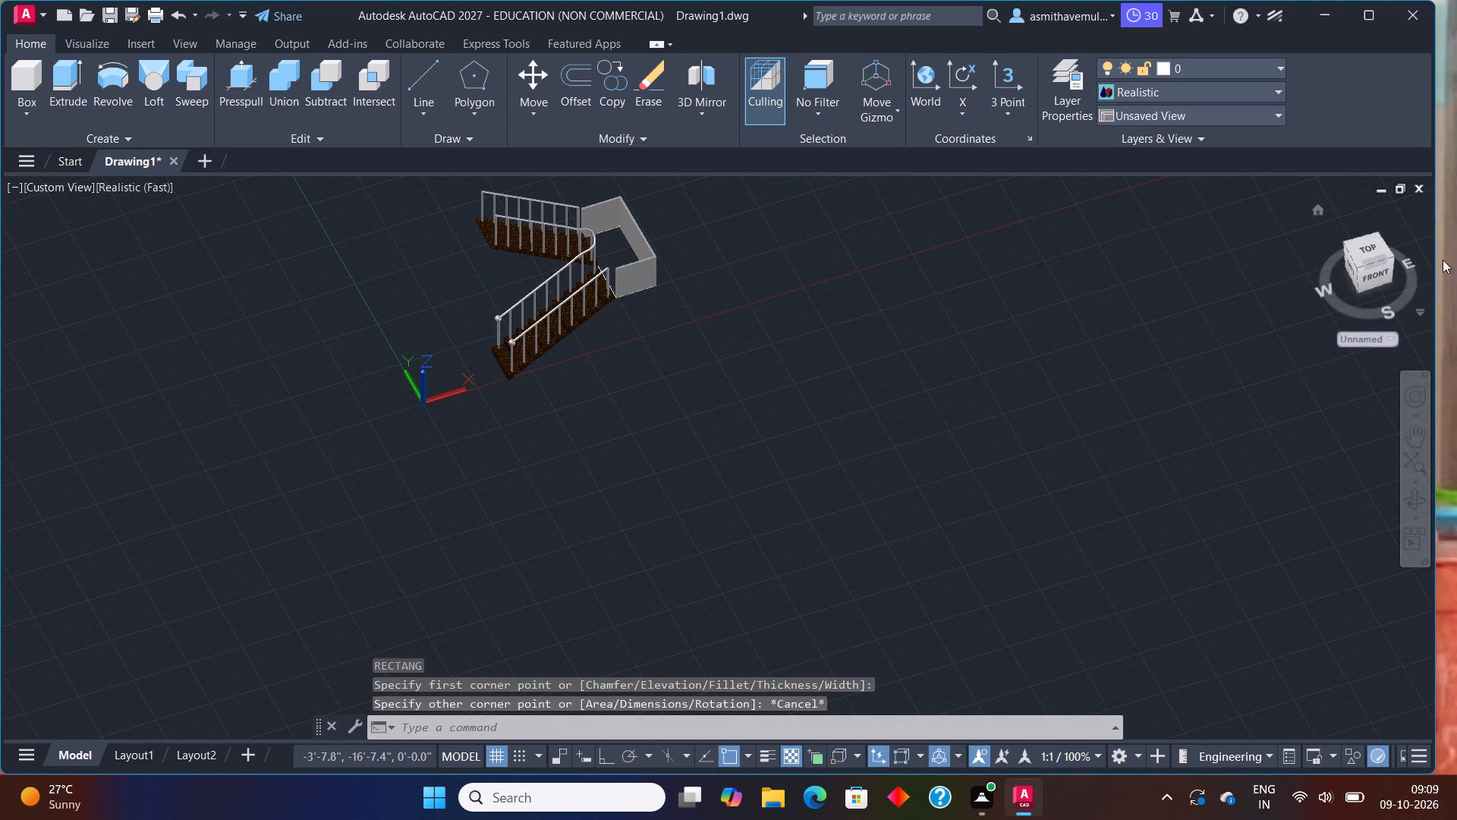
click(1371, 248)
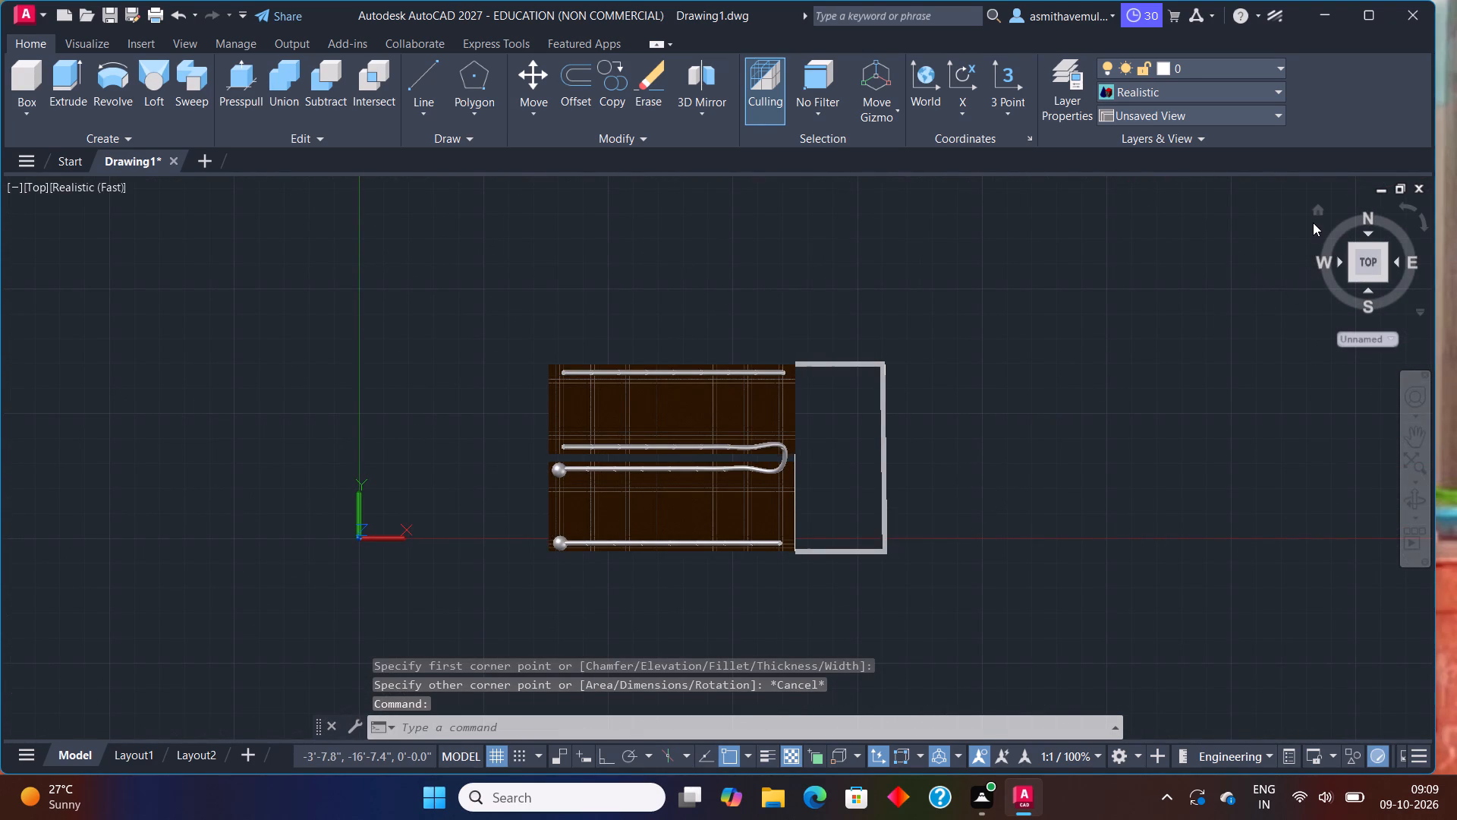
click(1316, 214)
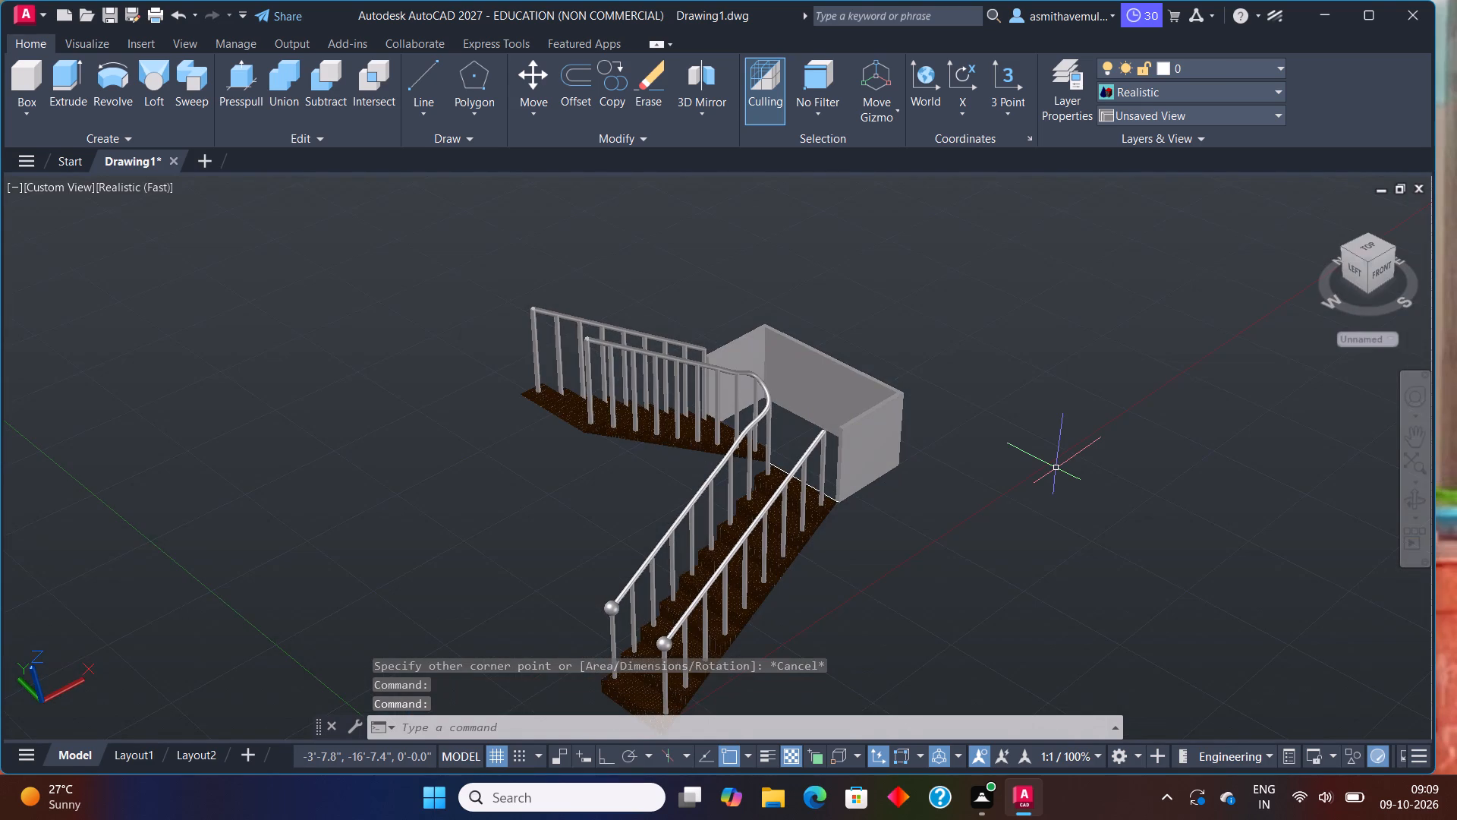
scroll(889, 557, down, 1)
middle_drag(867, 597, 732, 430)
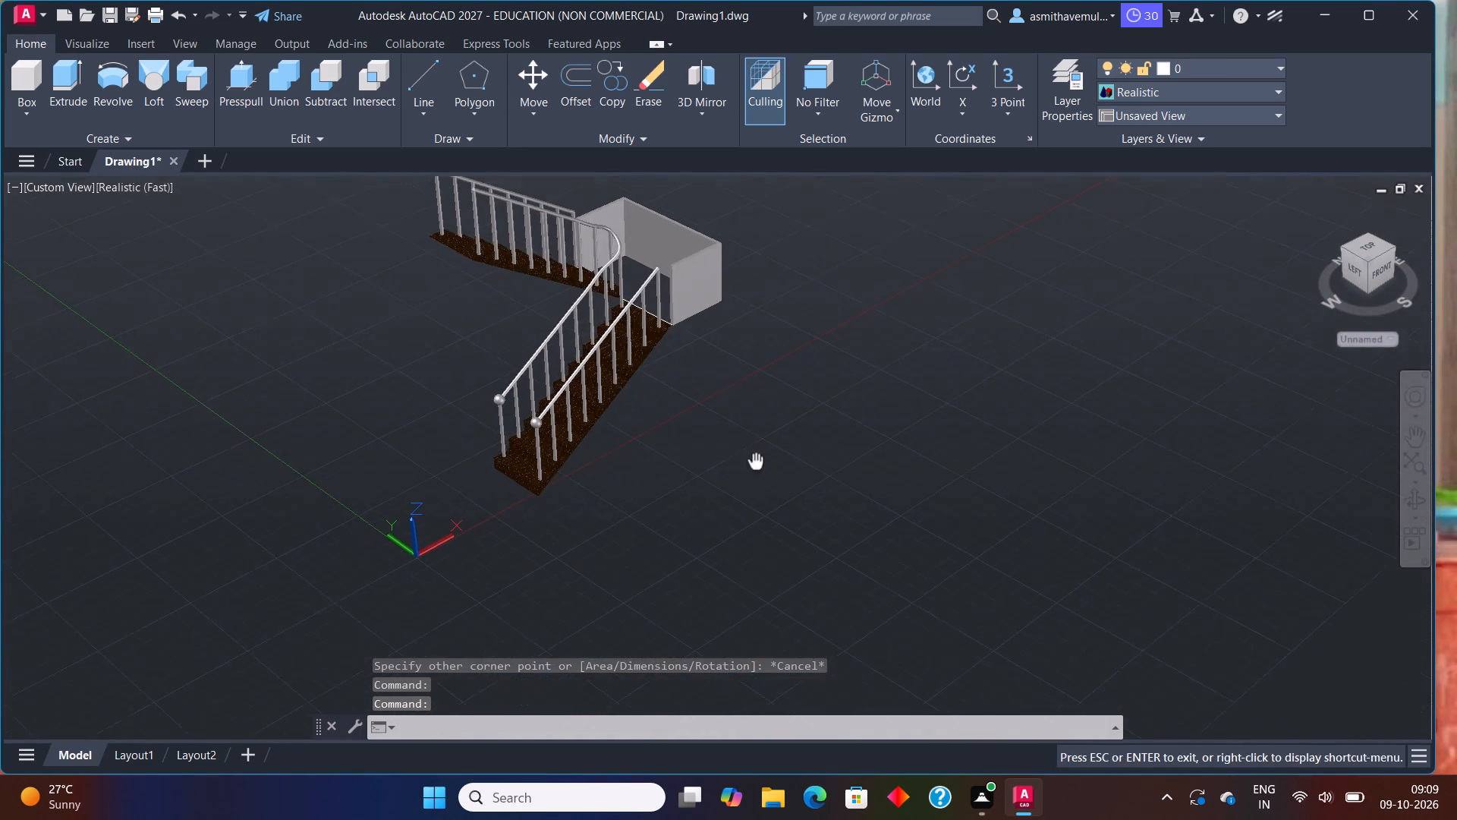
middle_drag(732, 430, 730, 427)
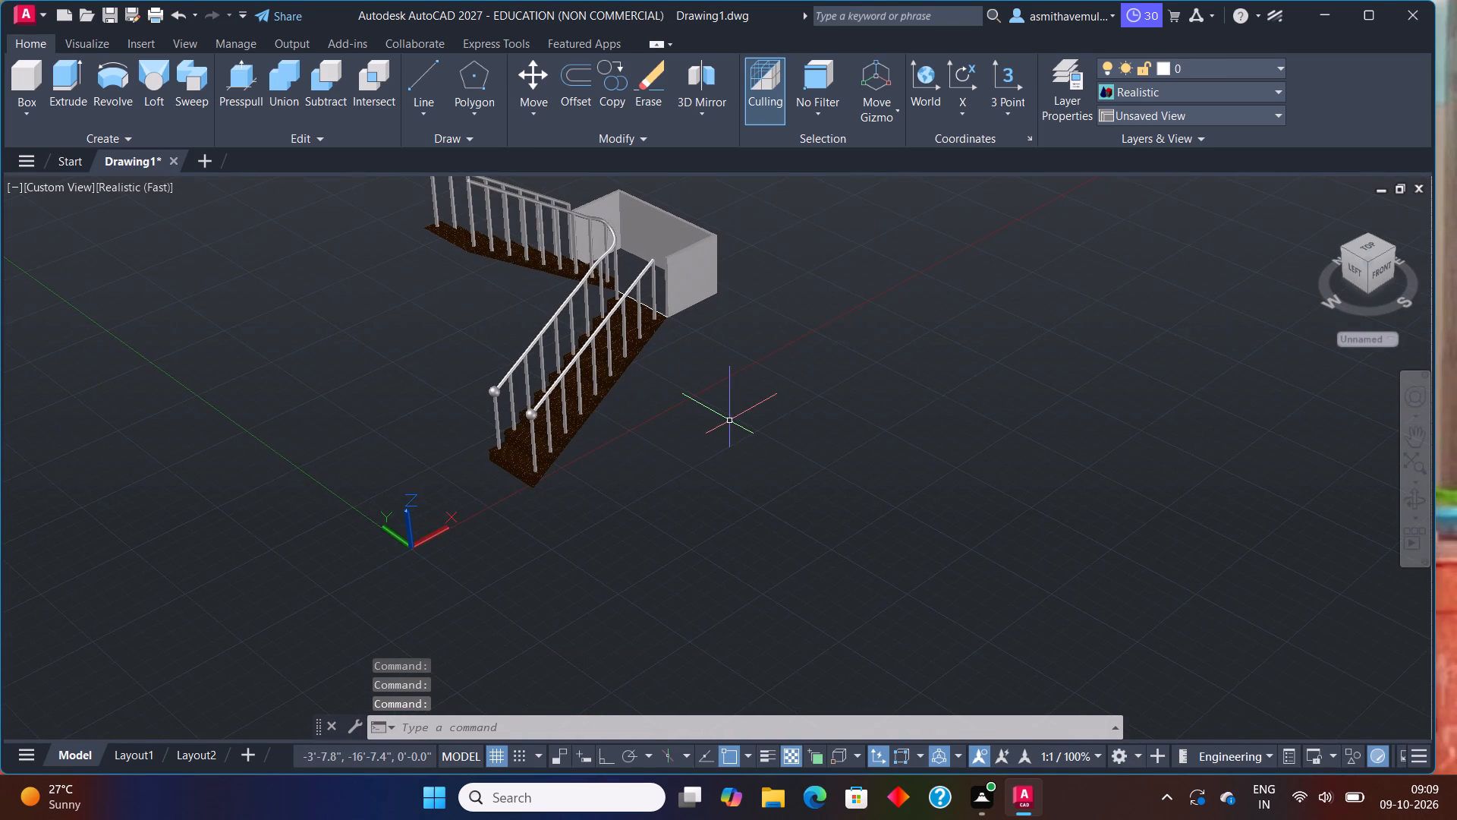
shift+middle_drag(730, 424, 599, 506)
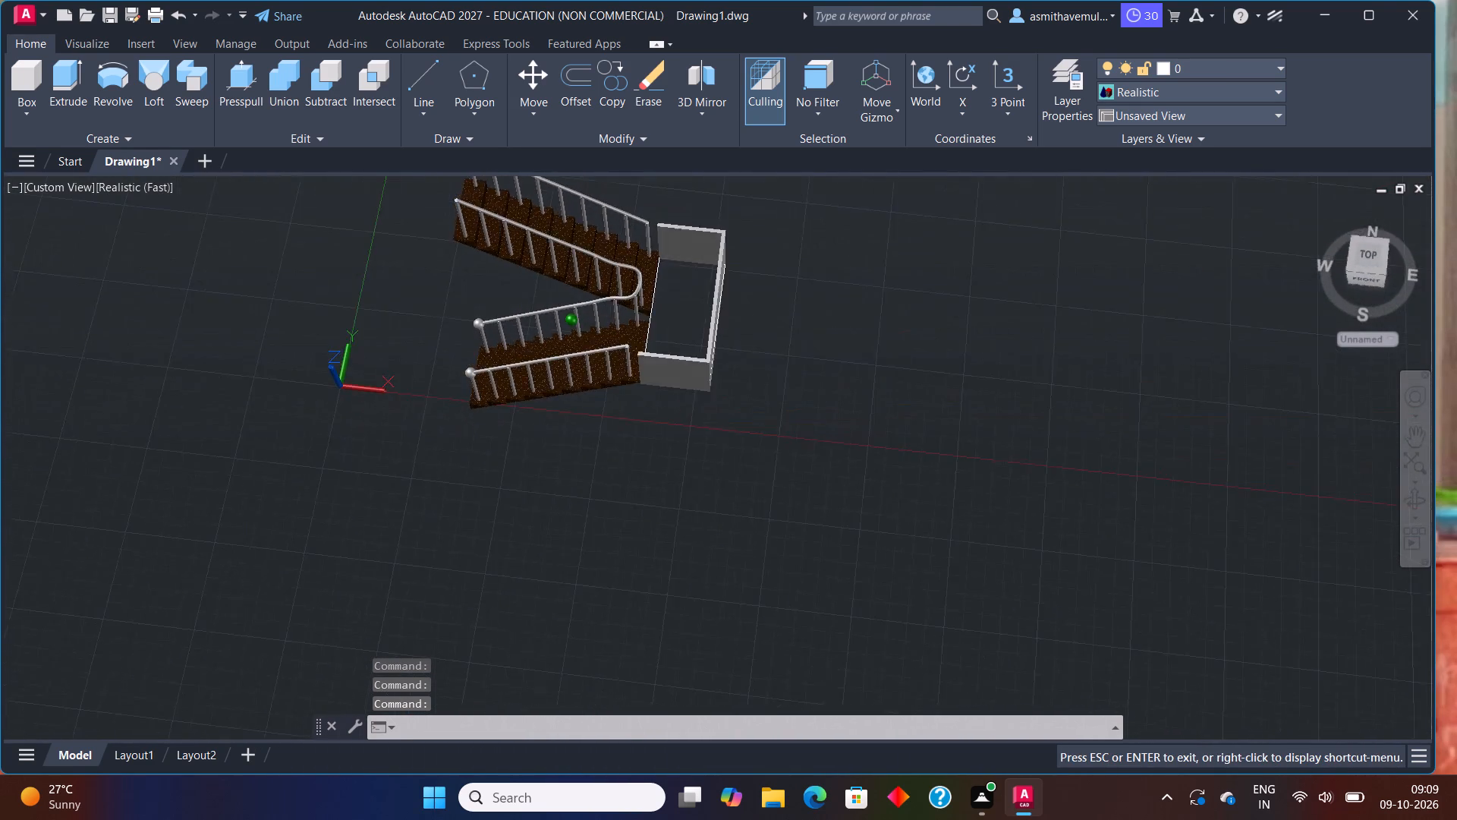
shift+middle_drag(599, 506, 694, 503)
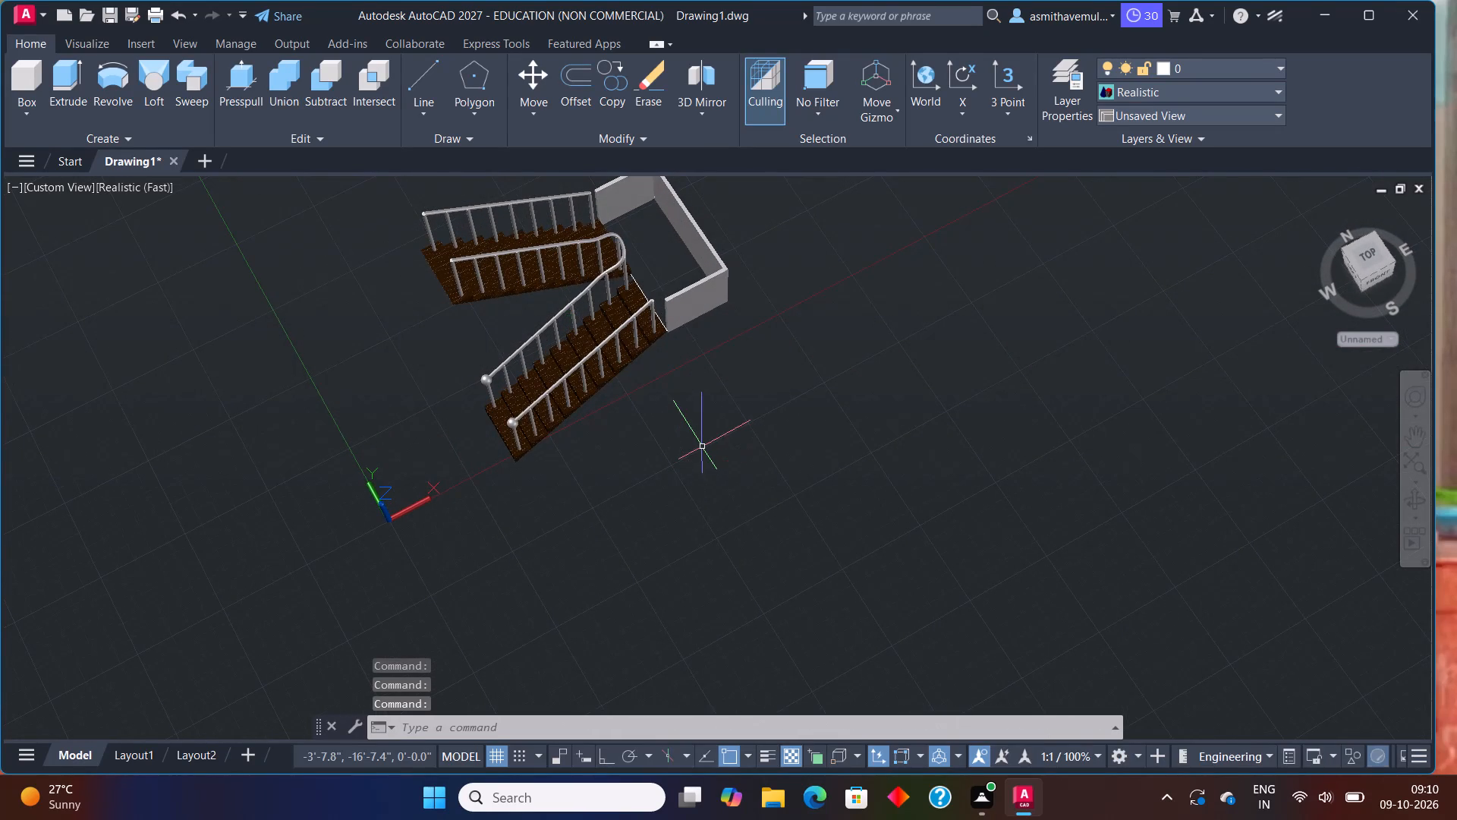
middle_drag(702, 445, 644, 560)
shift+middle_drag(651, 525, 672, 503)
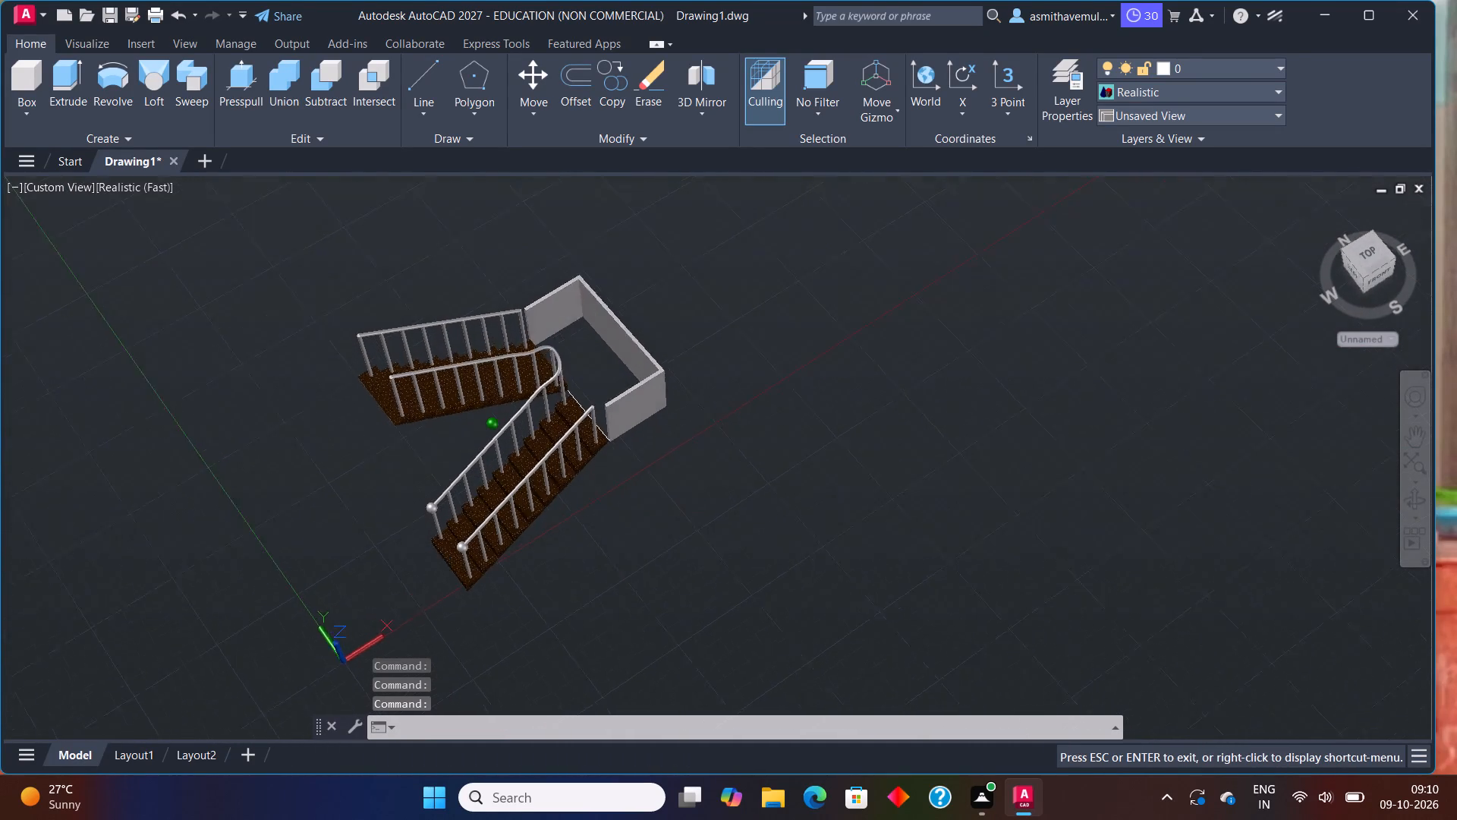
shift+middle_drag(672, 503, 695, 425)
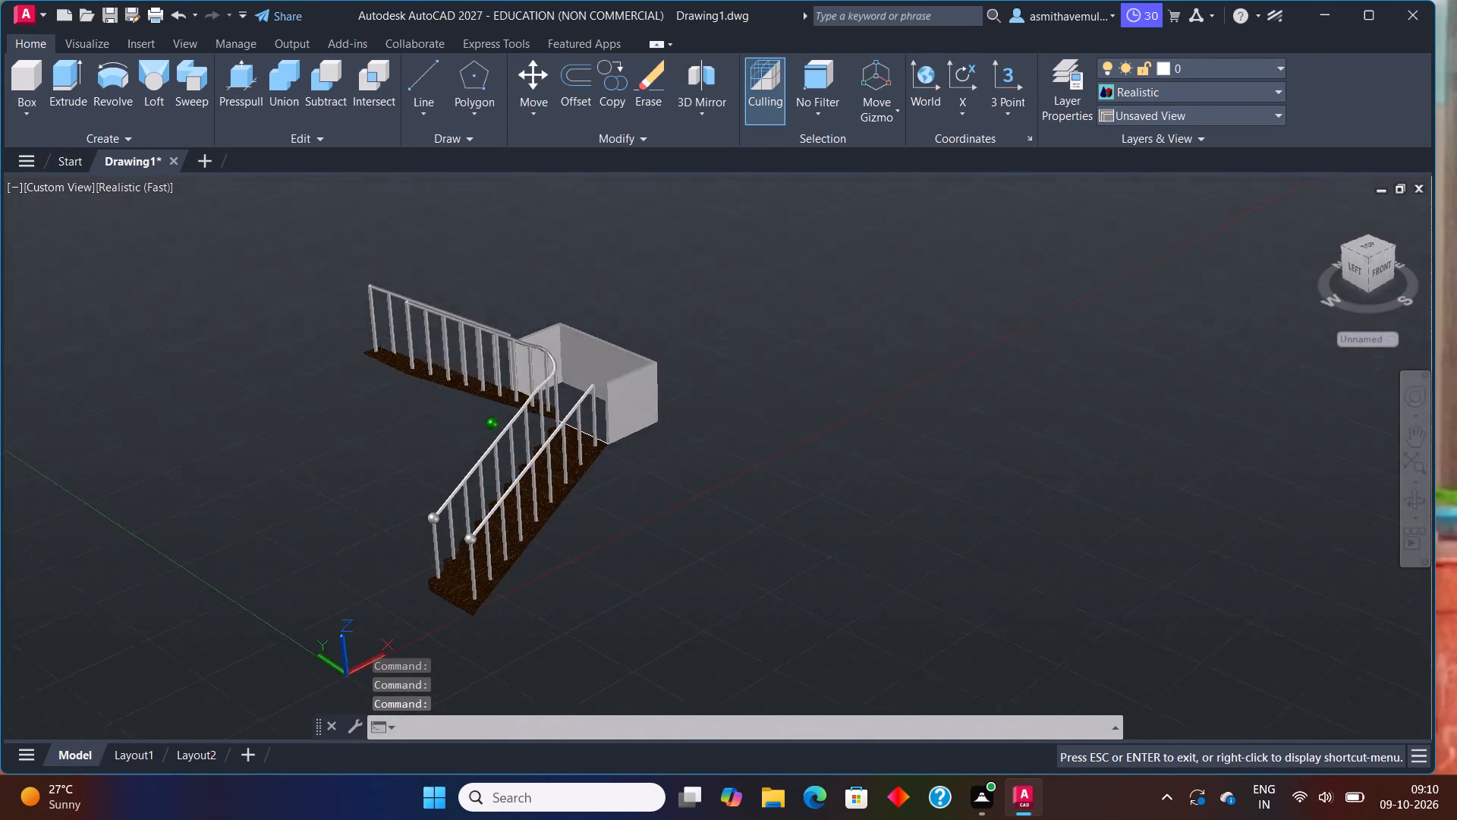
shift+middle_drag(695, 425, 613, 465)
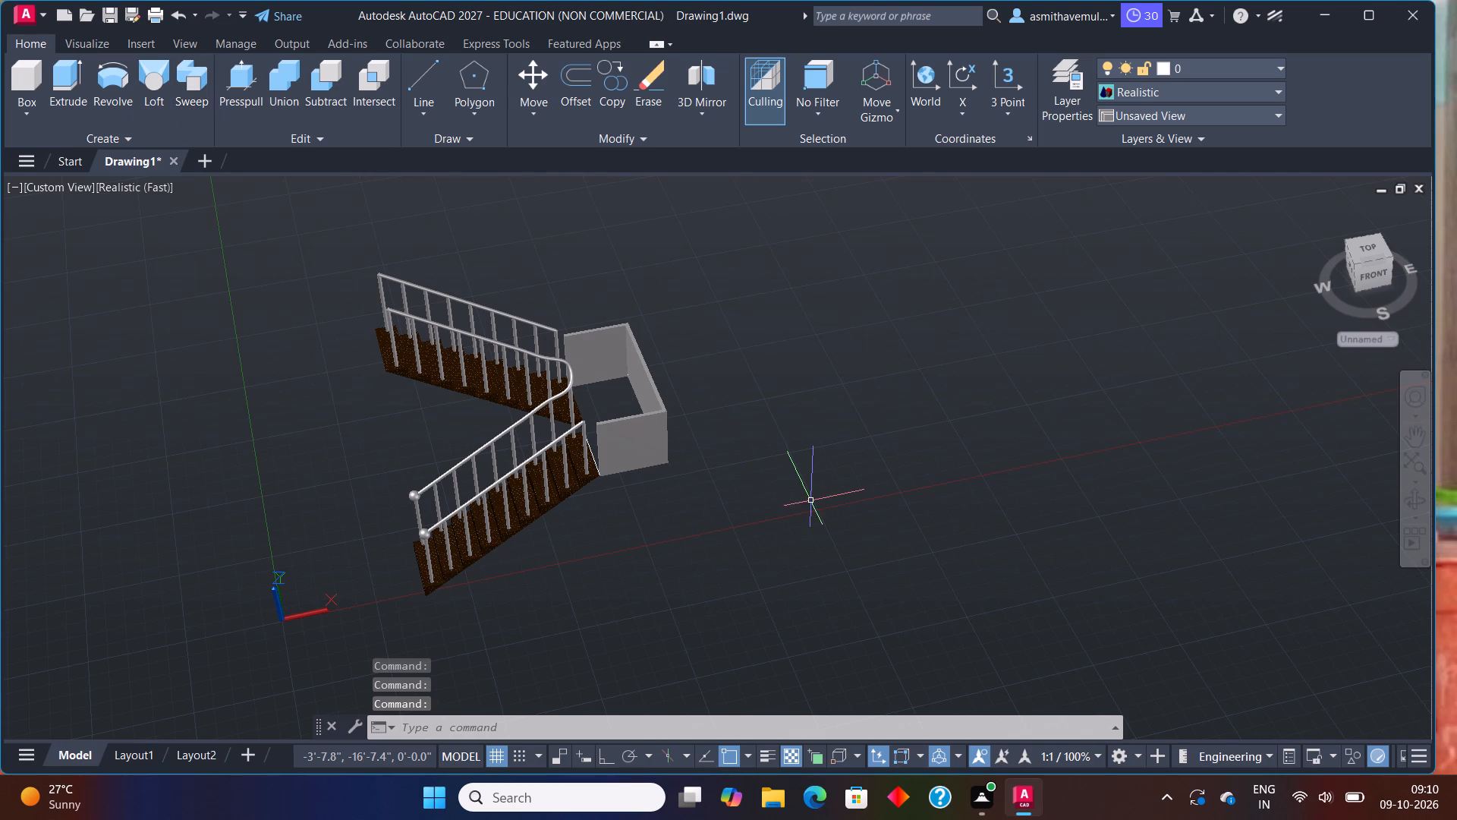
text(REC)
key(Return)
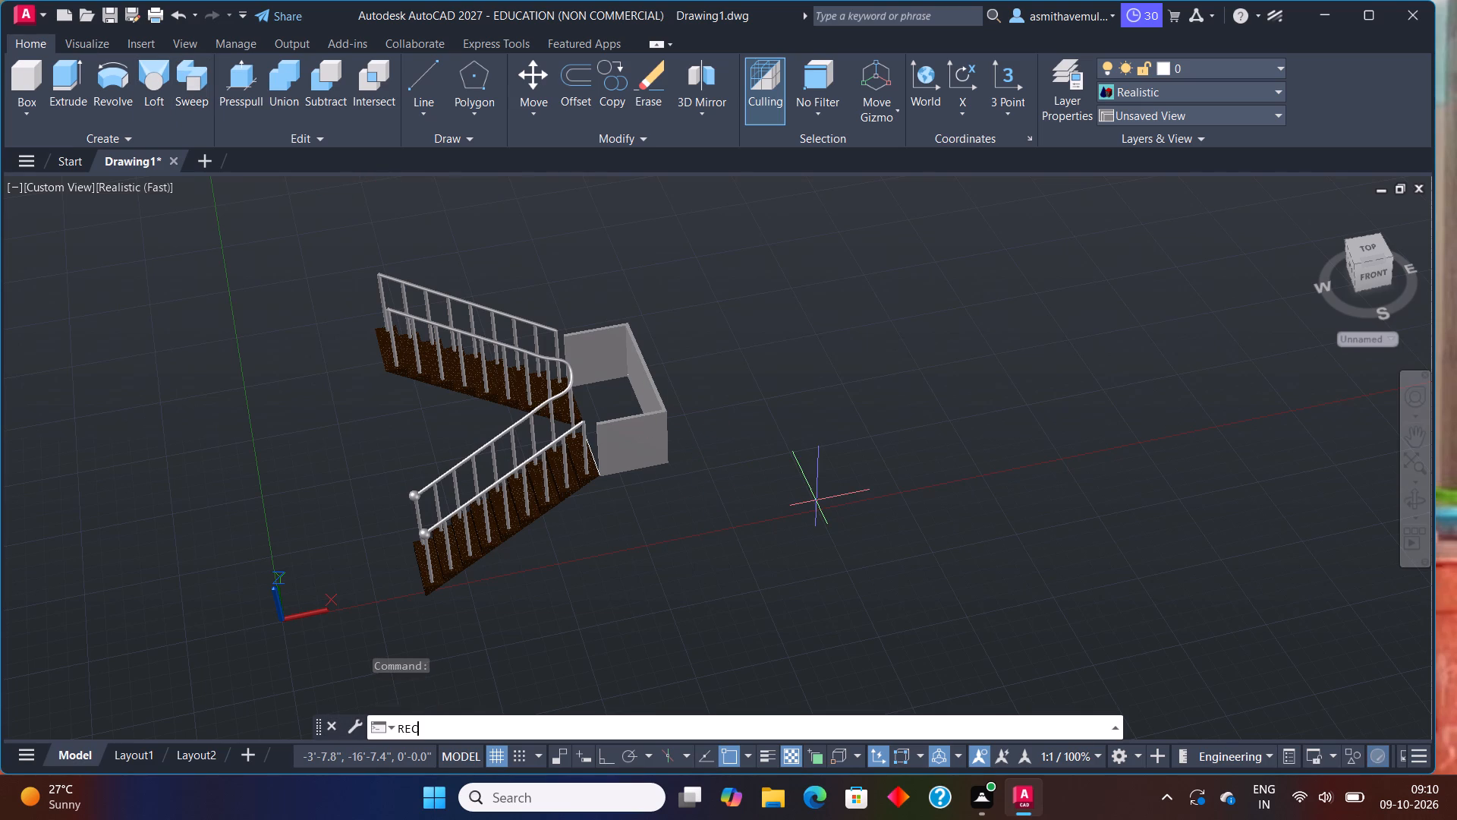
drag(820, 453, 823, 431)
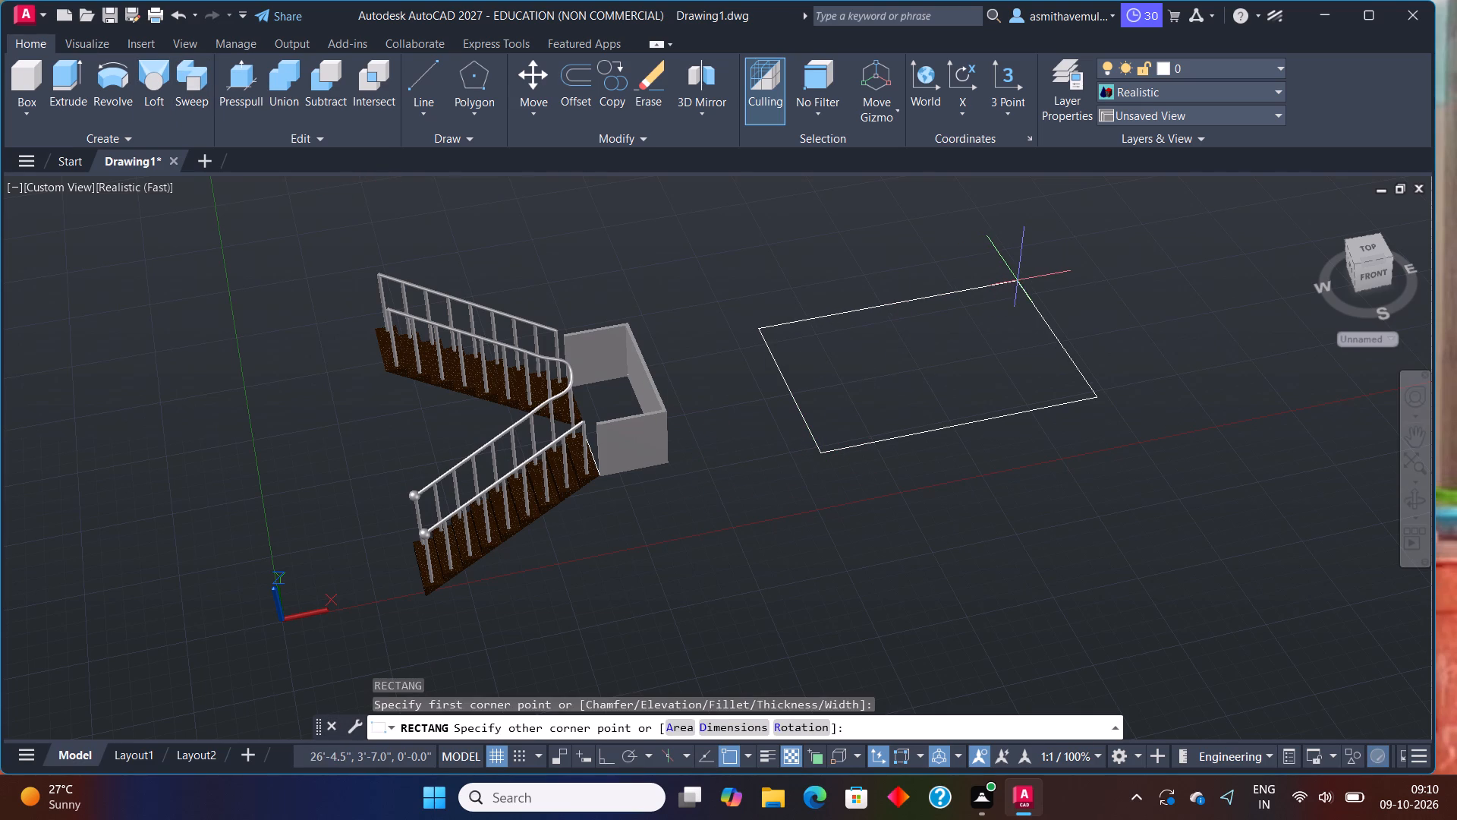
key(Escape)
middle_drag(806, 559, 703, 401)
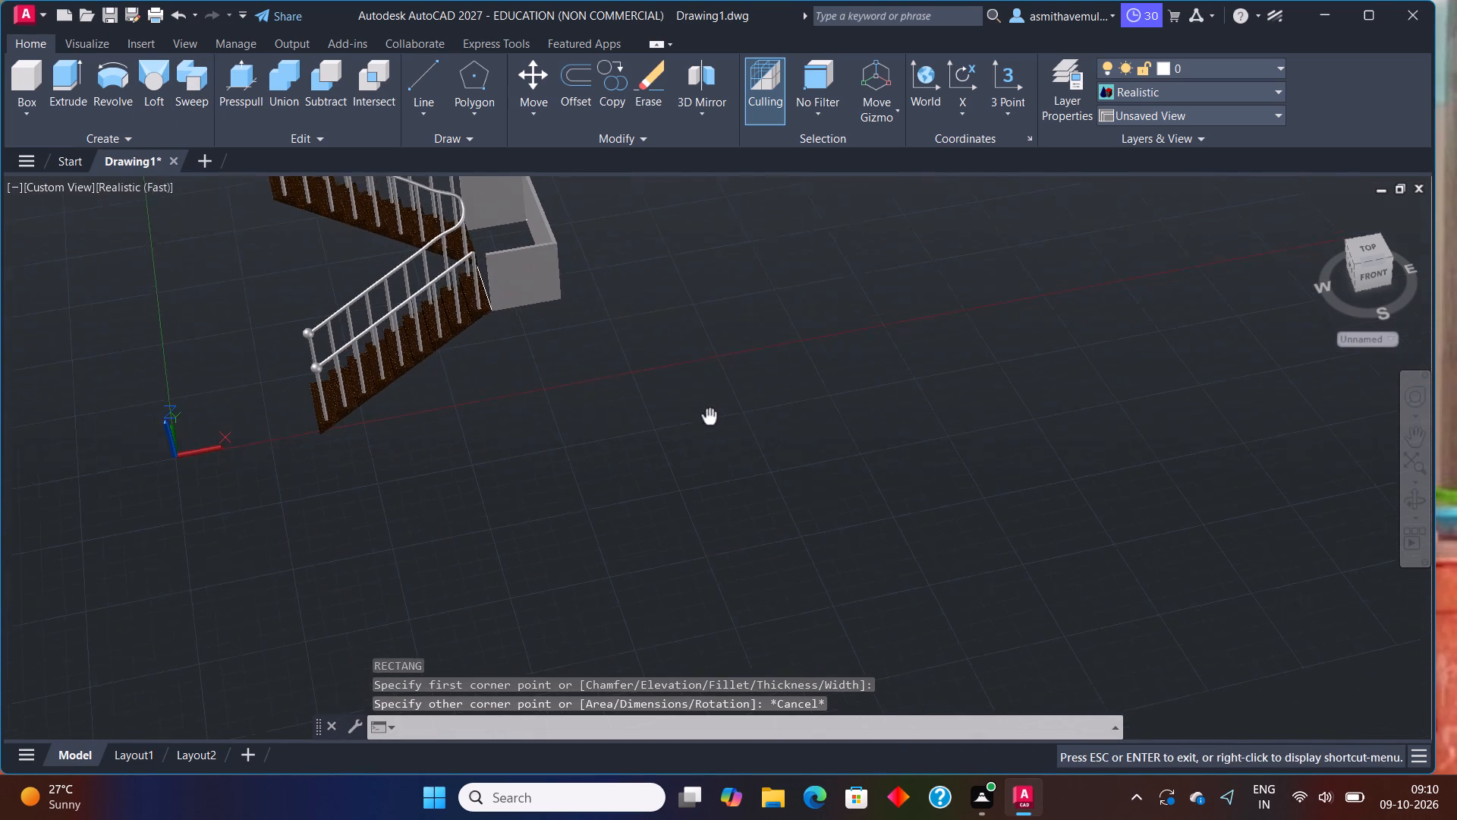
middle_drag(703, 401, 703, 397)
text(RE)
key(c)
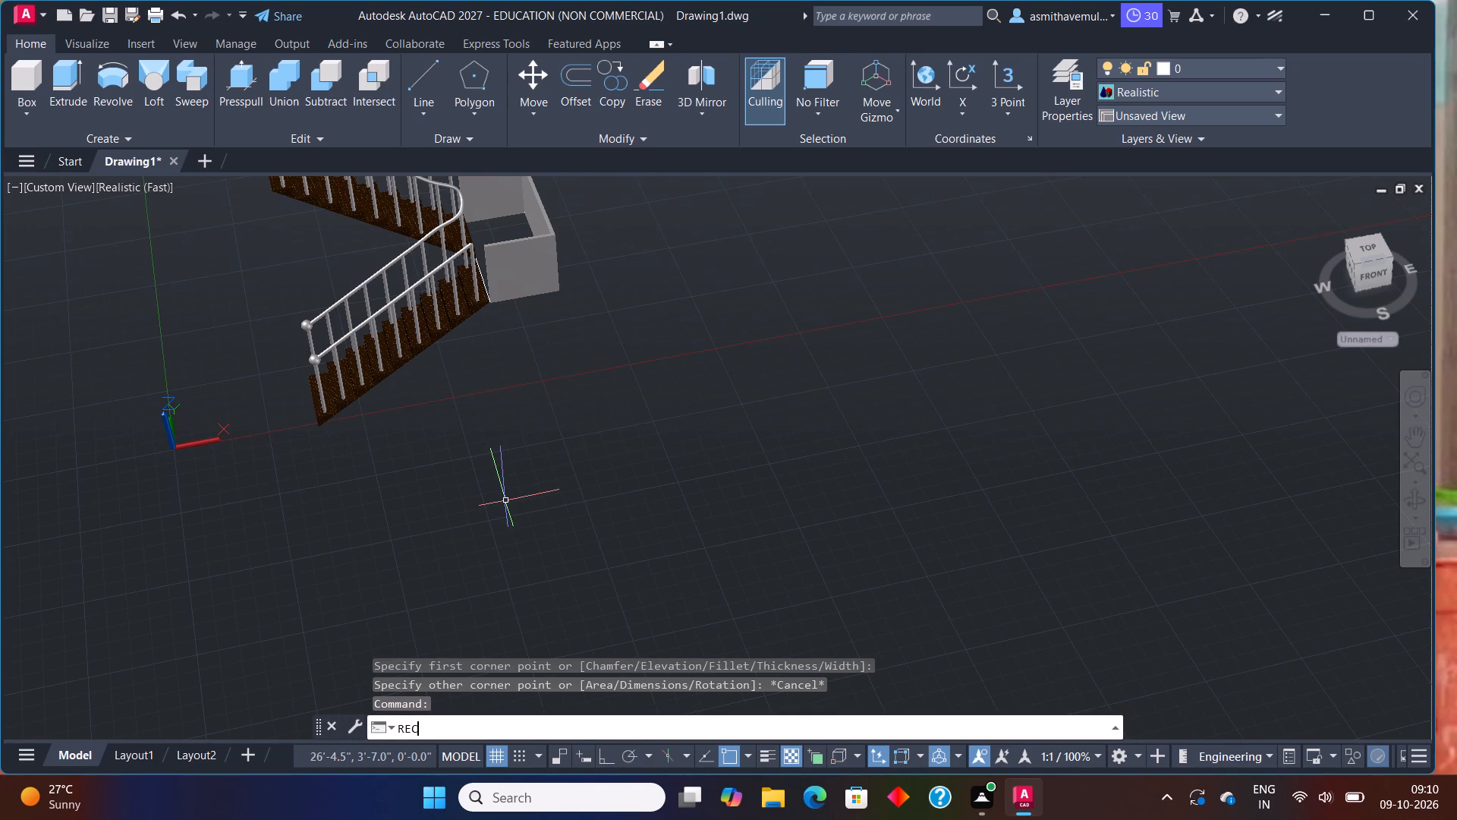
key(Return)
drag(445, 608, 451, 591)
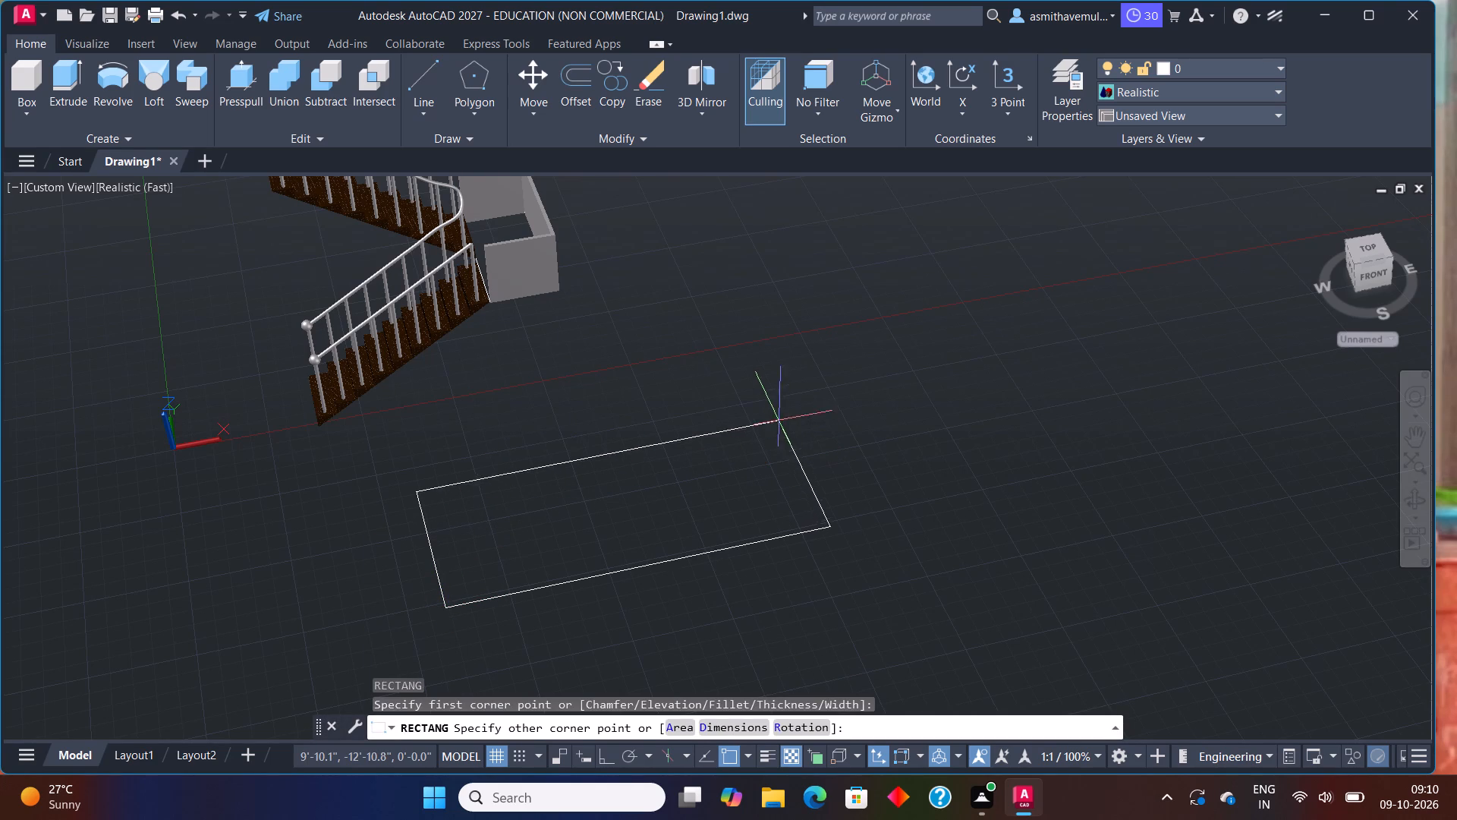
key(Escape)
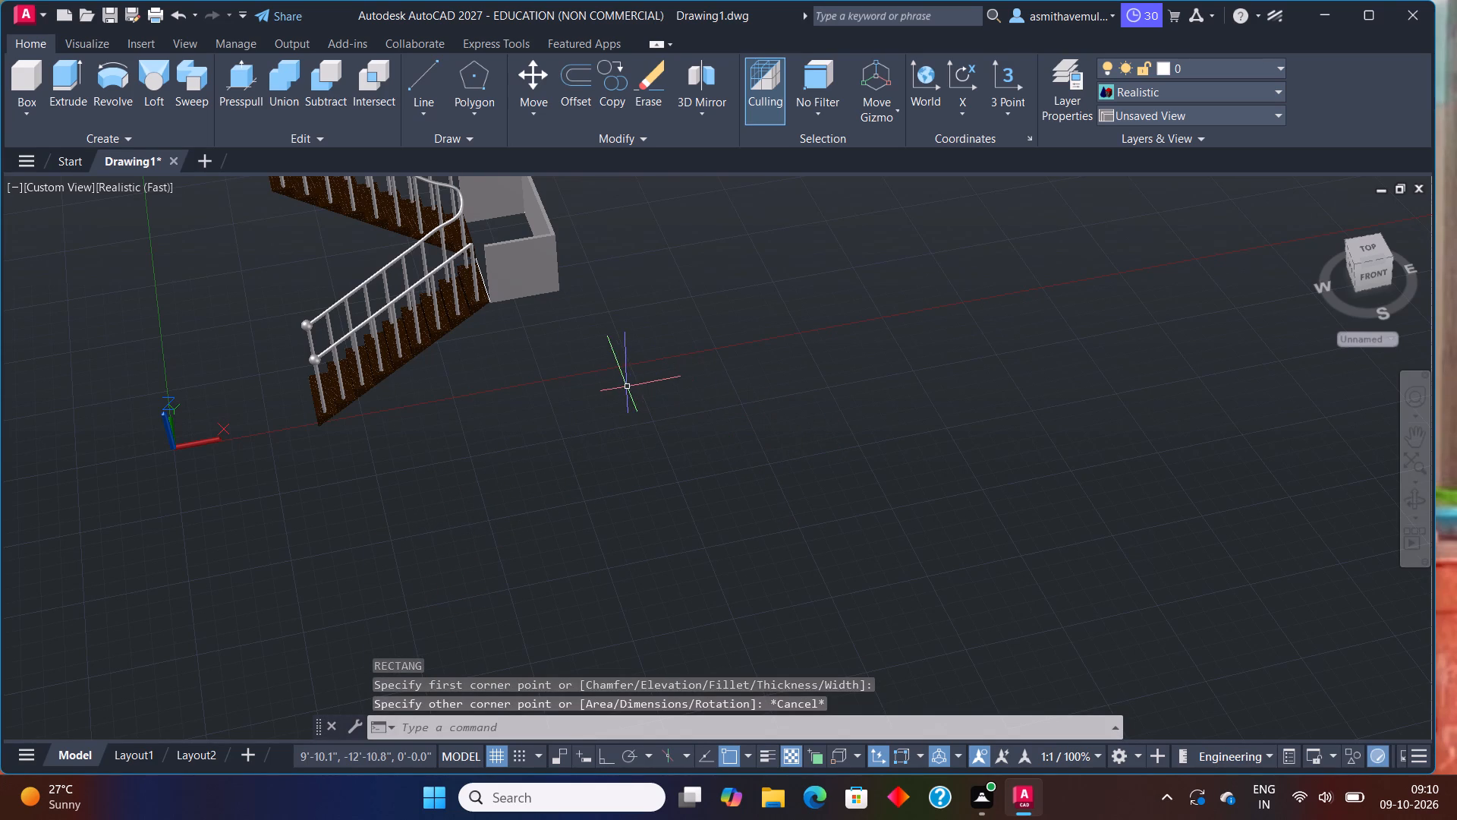
Draw a rectangle 11'3" long and 6'3" wide on the open ground in front of the staircase.
shift+middle_drag(580, 375, 530, 410)
shift+scroll(527, 403, up, 1)
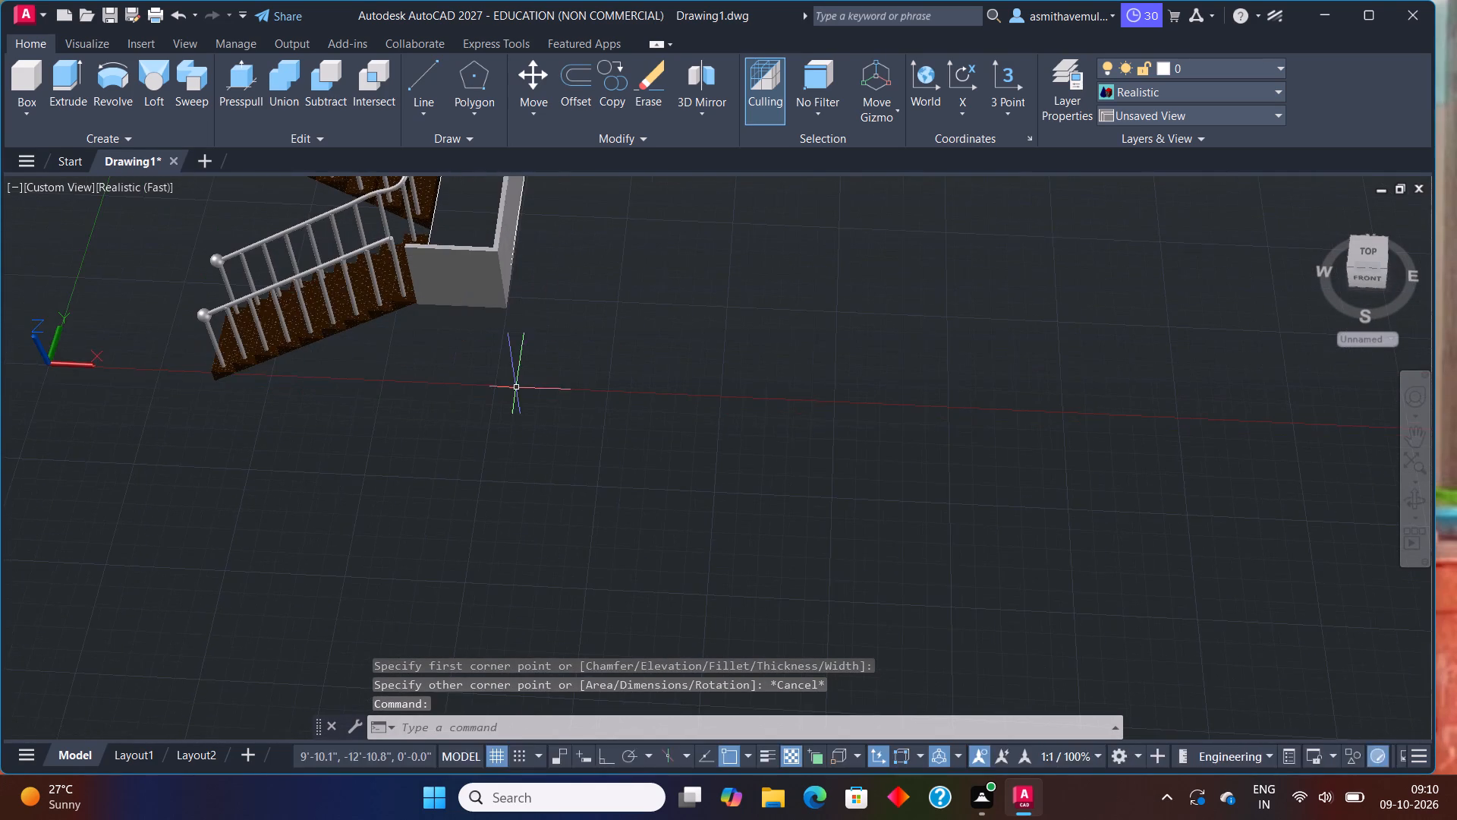
shift+middle_drag(516, 386, 524, 425)
middle_drag(478, 405, 501, 443)
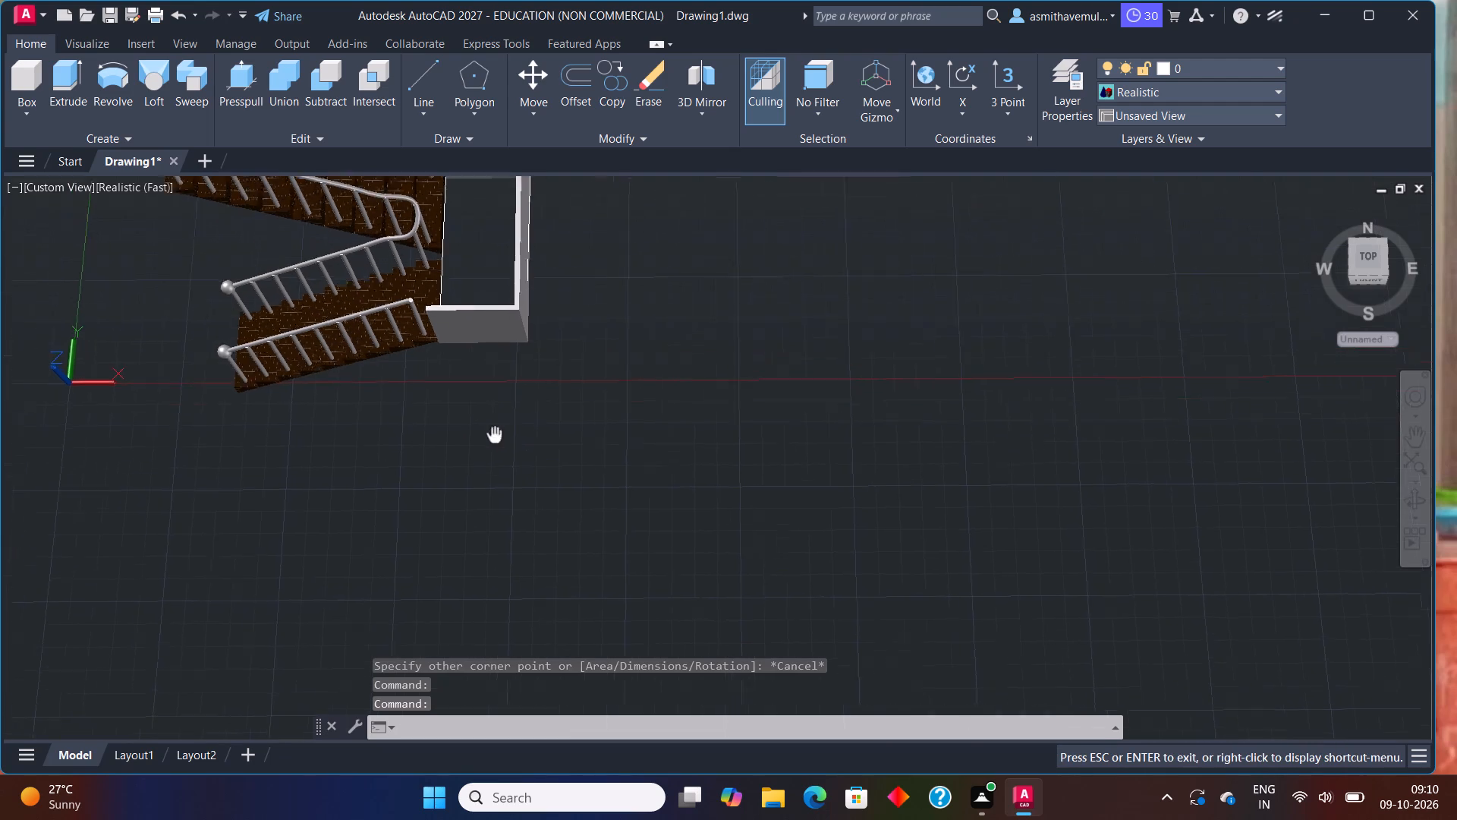
middle_drag(501, 443, 569, 510)
shift+middle_drag(570, 511, 589, 474)
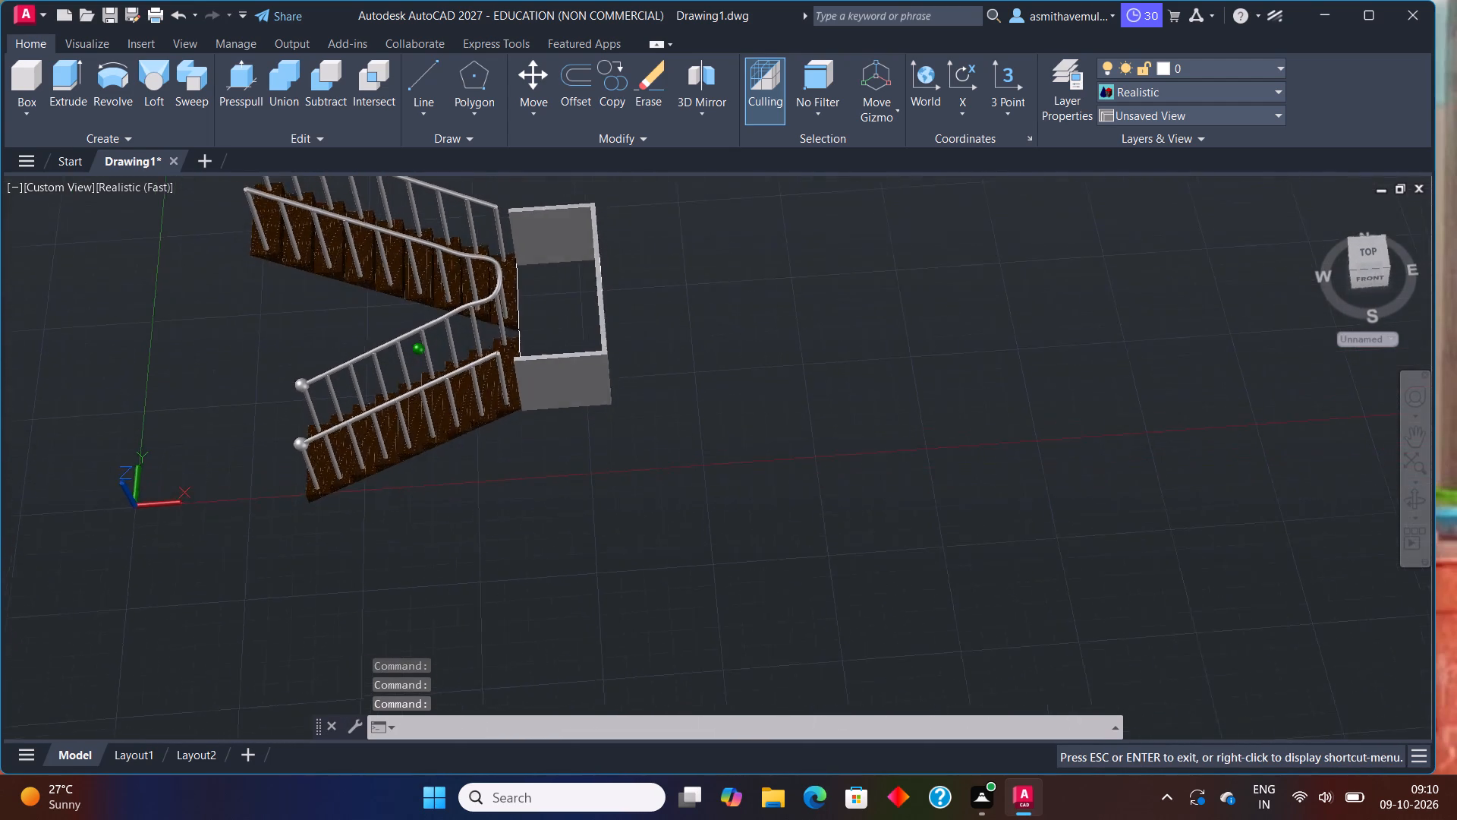
shift+middle_drag(589, 474, 605, 471)
middle_drag(556, 497, 518, 490)
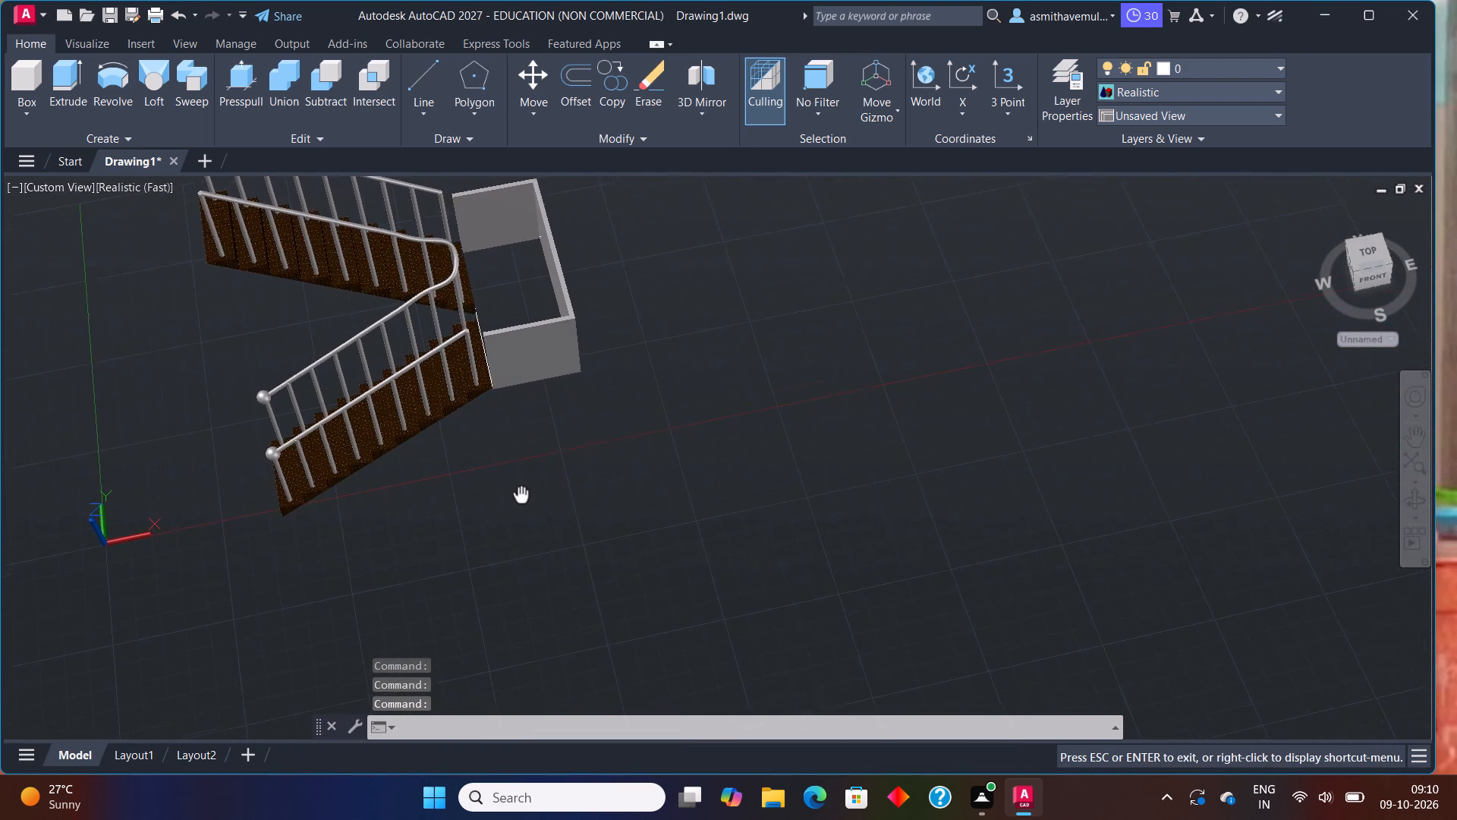
middle_drag(518, 490, 537, 415)
middle_drag(437, 544, 422, 453)
scroll(420, 456, down, 1)
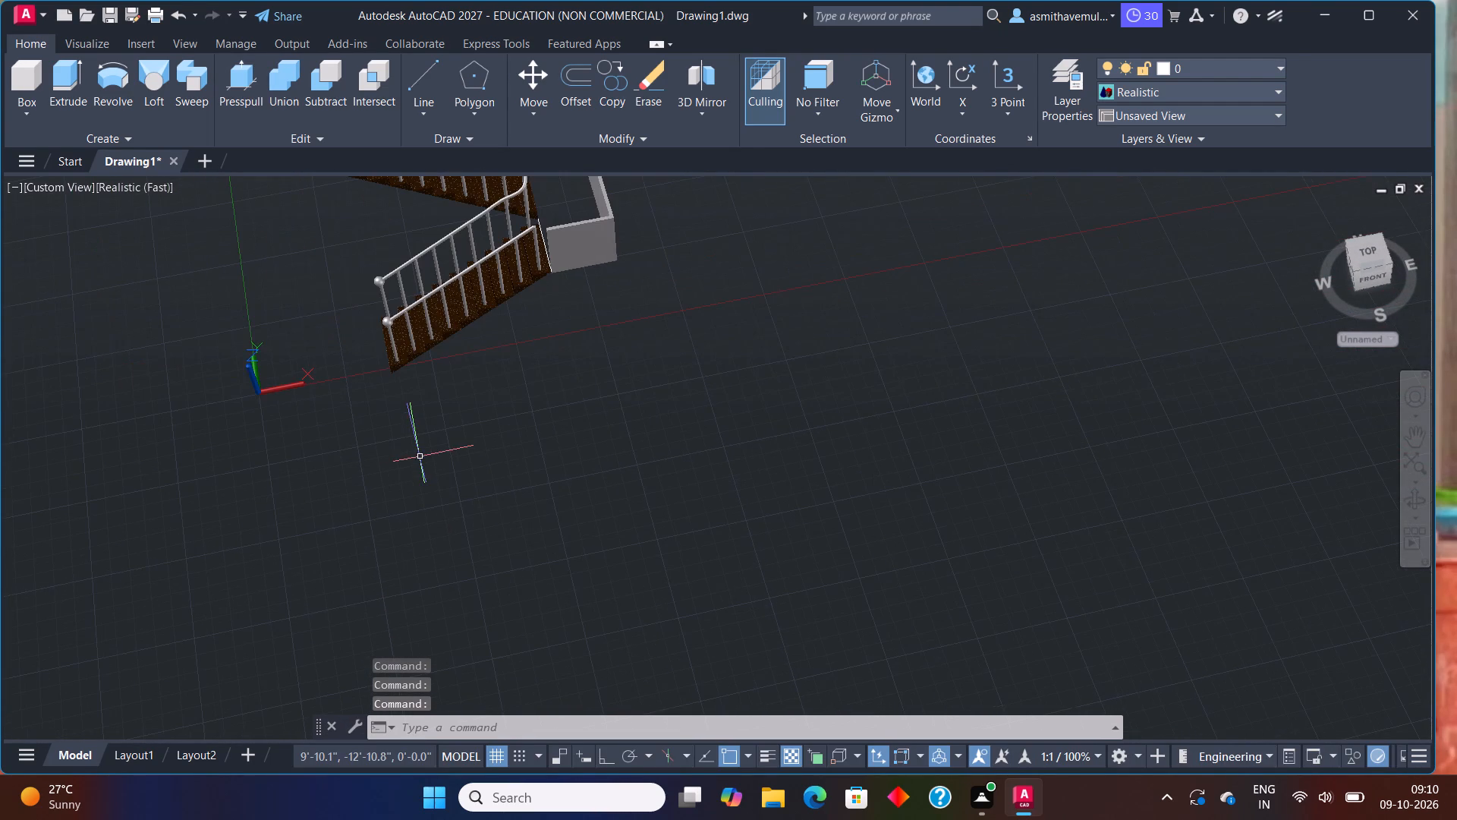
scroll(438, 471, down, 1)
text(REC)
key(Return)
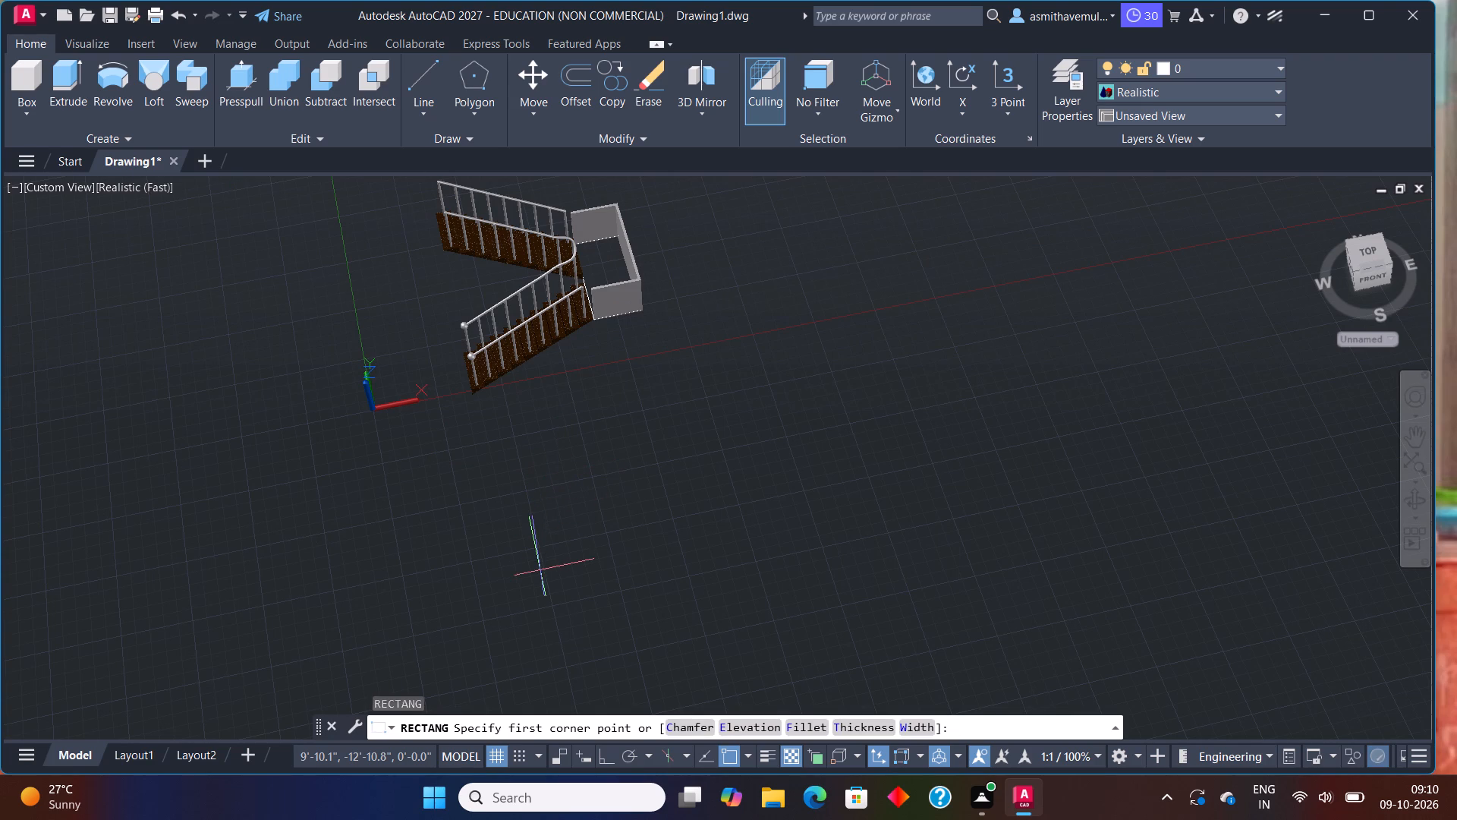
click(540, 570)
key(d)
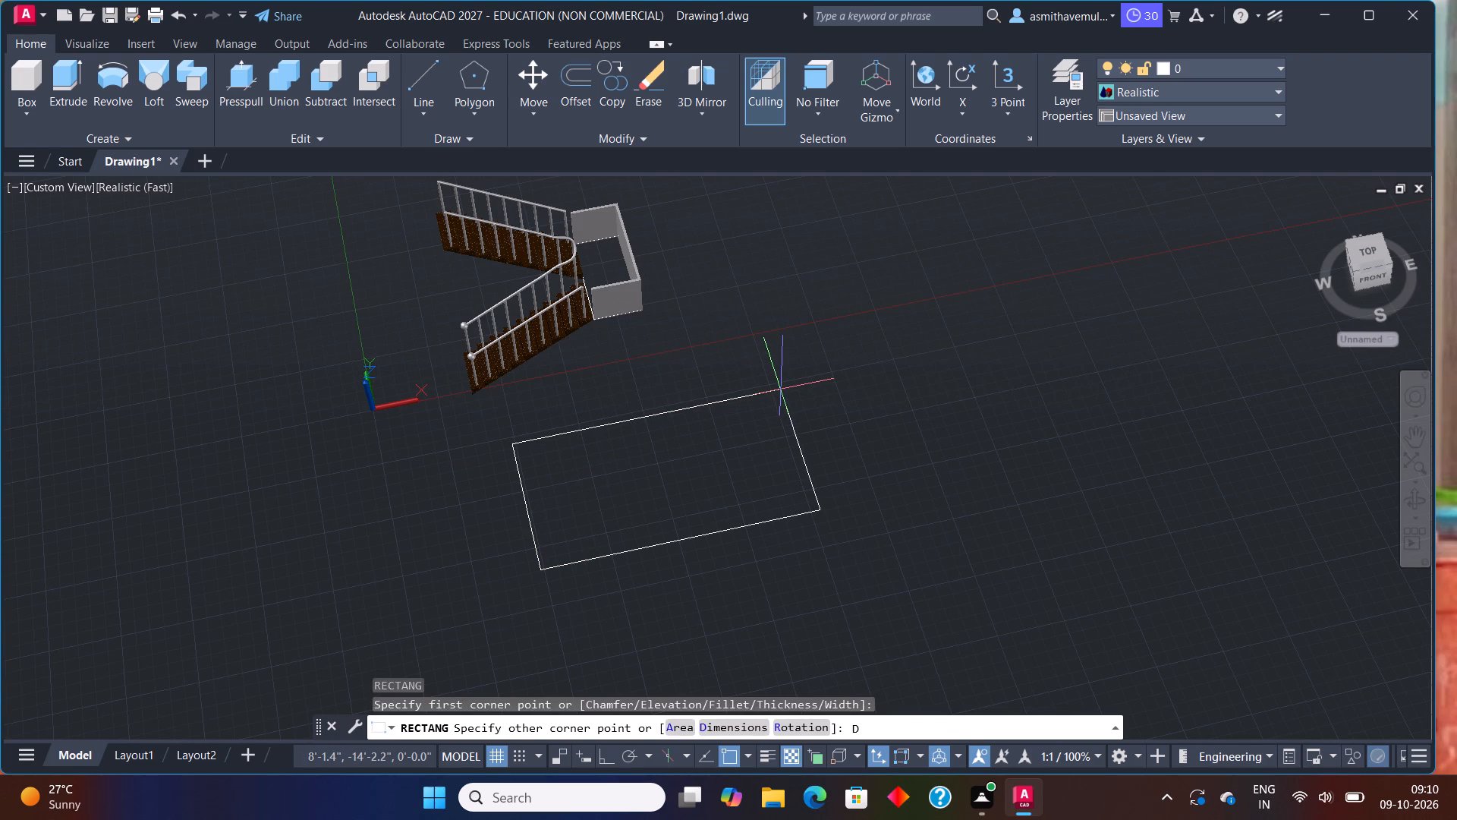
key(Return)
text(11)
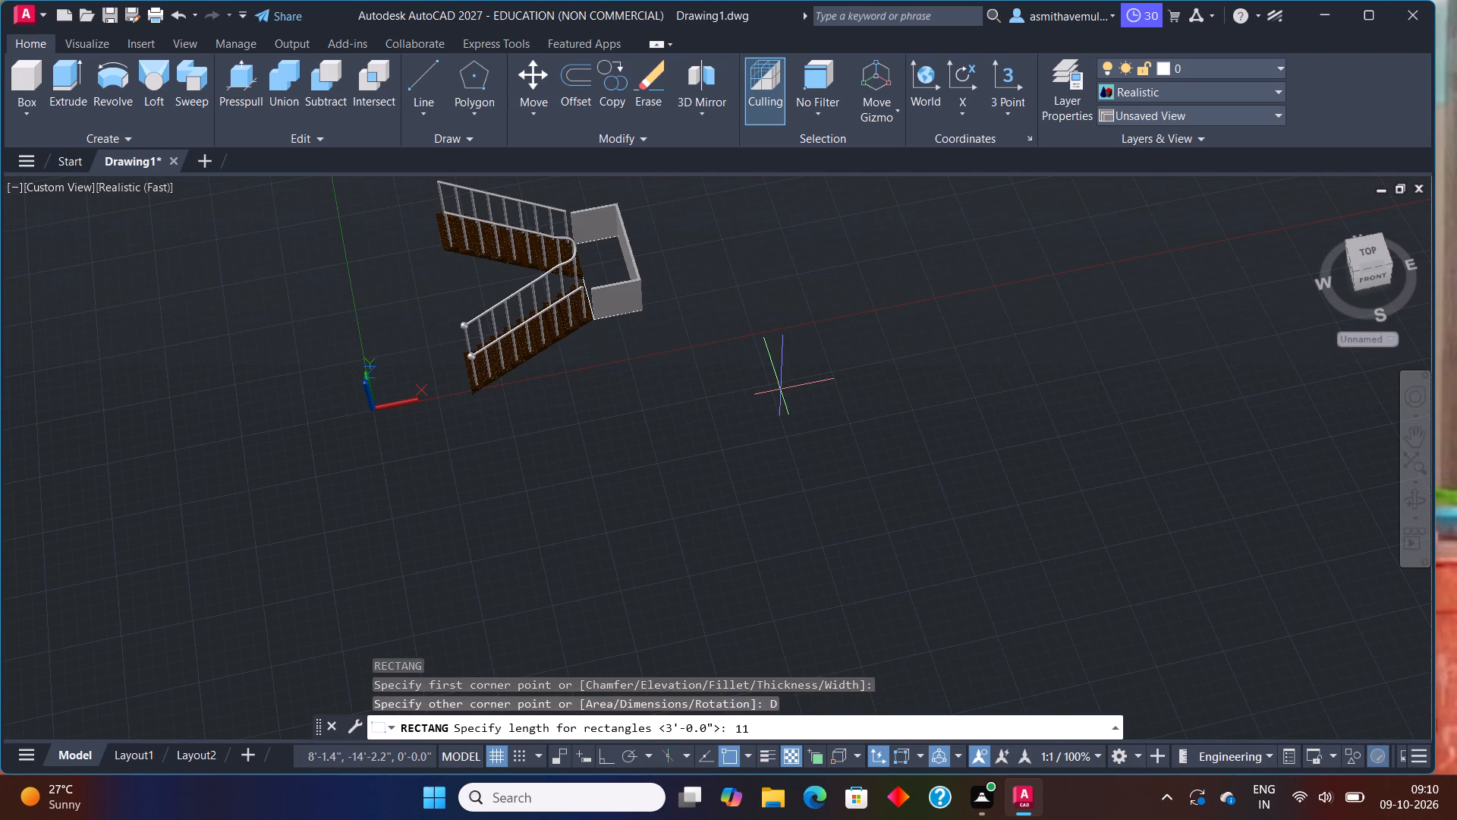
key(apostrophe)
text(3")
key(Return)
text(6'3")
key(Return)
click(778, 390)
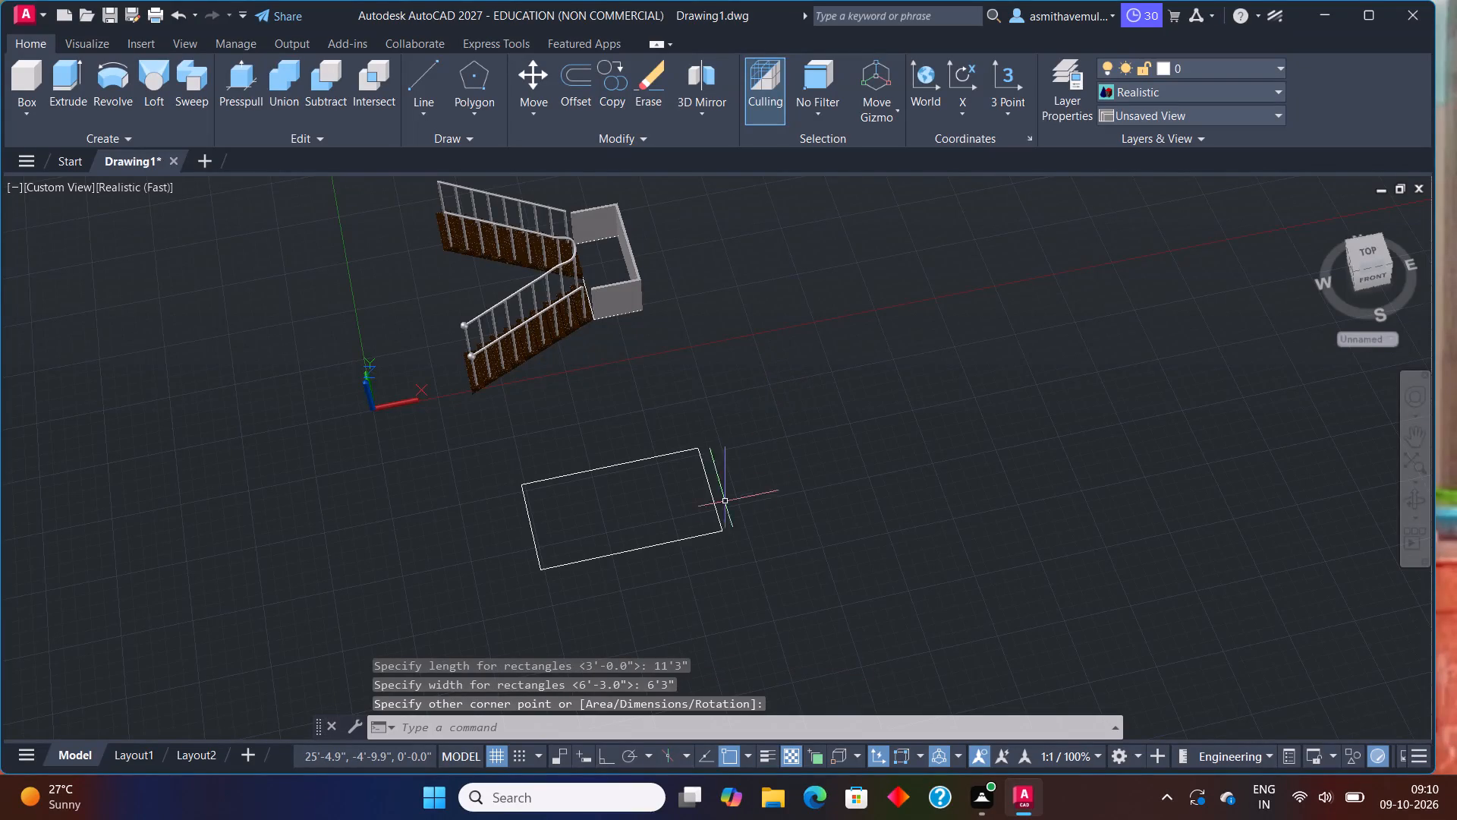
Explode the 11'3" by 6'3" rectangle into separate lines.
scroll(646, 529, up, 1)
middle_drag(637, 523, 628, 423)
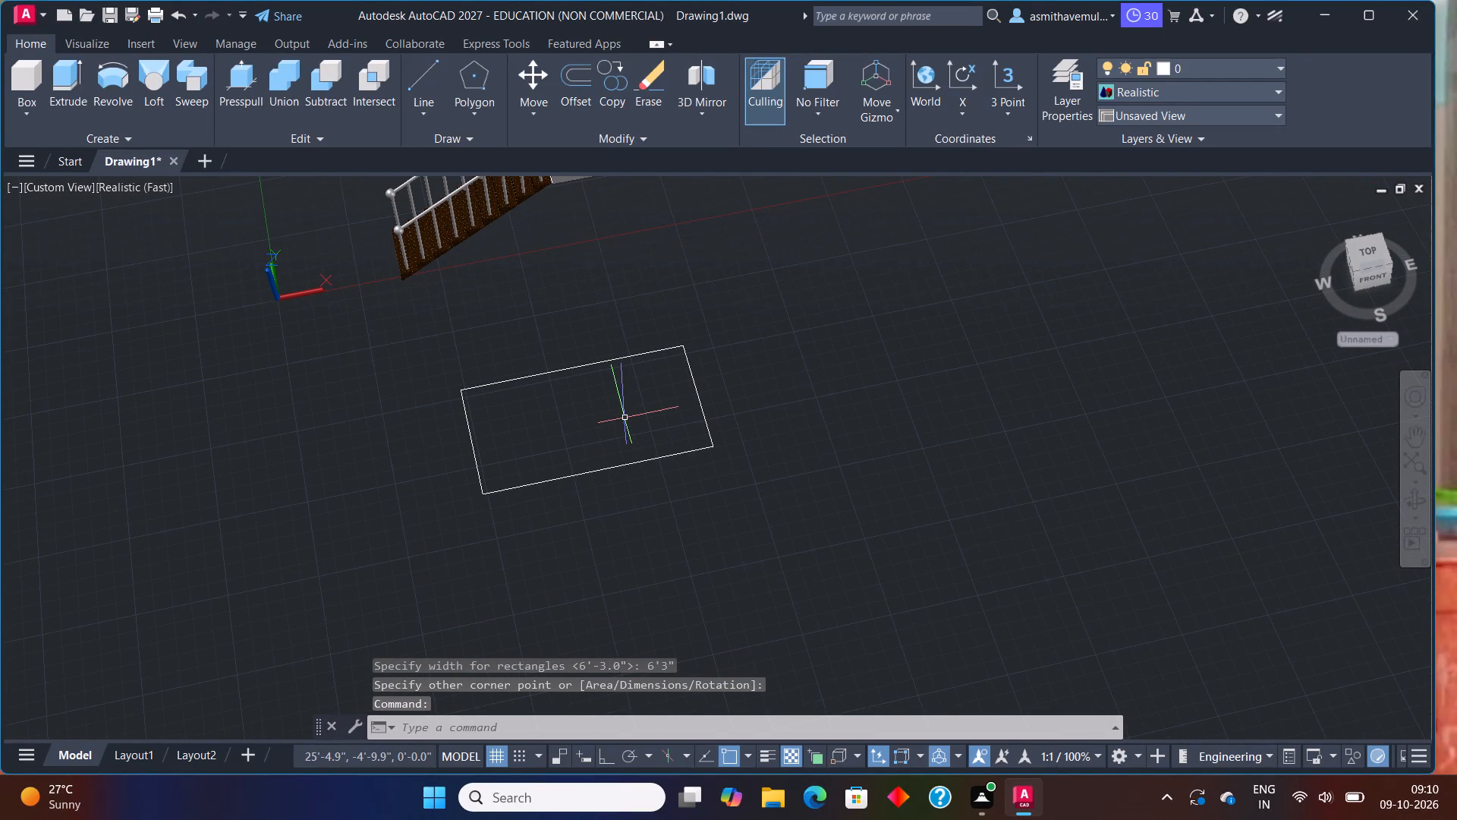
key(o)
key(Escape)
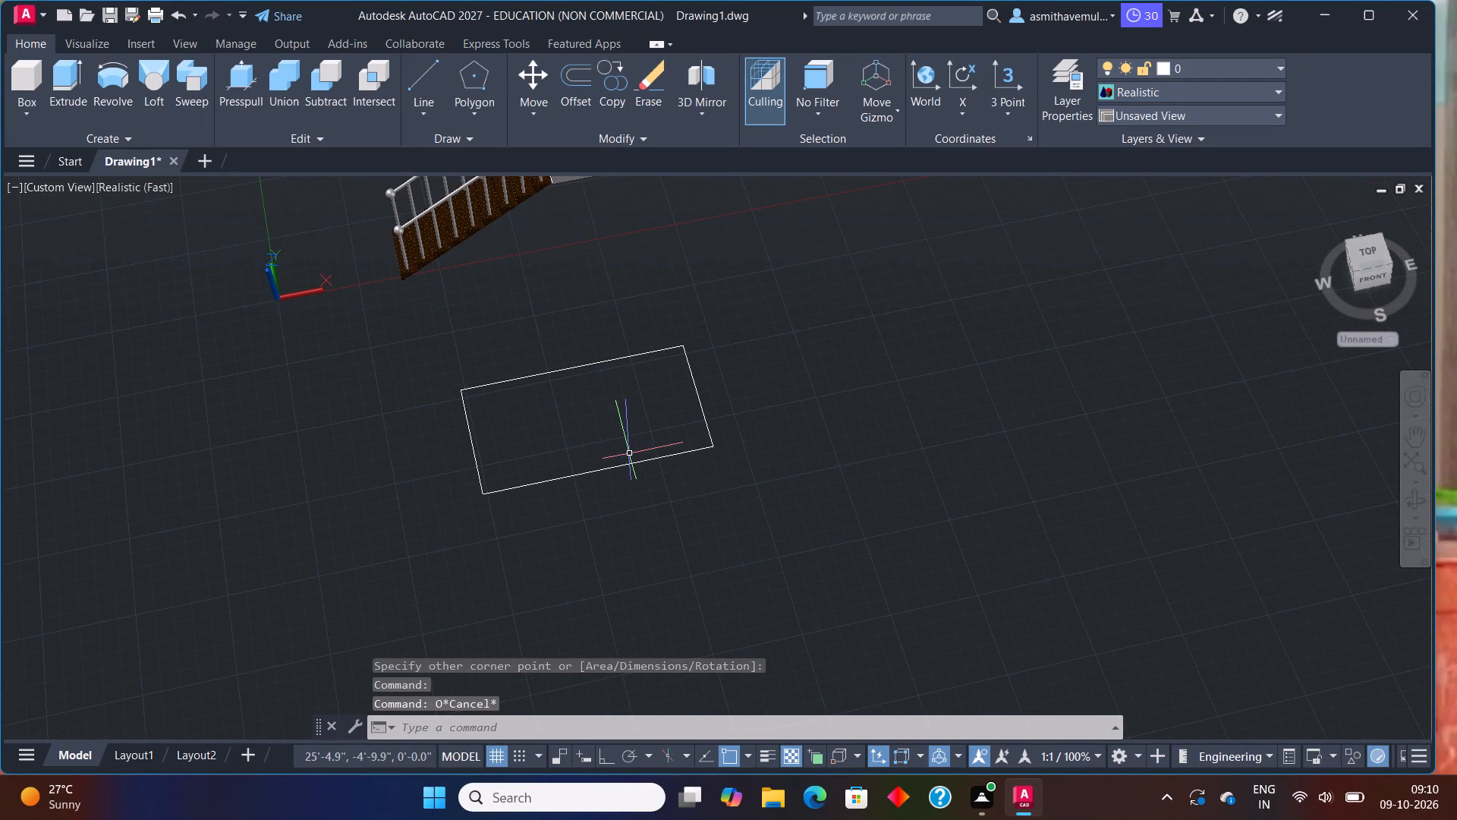
click(631, 460)
key(x)
key(Return)
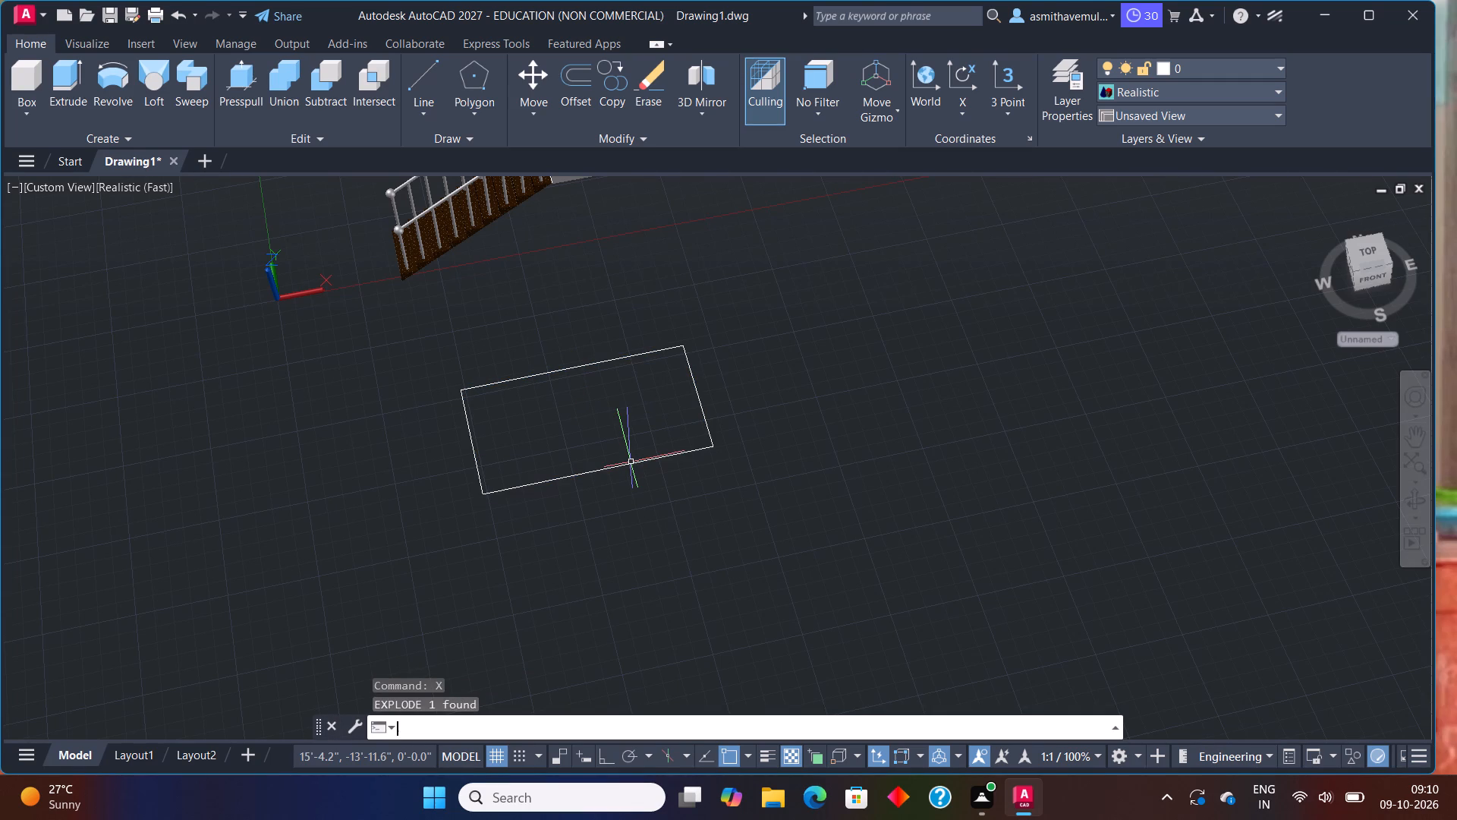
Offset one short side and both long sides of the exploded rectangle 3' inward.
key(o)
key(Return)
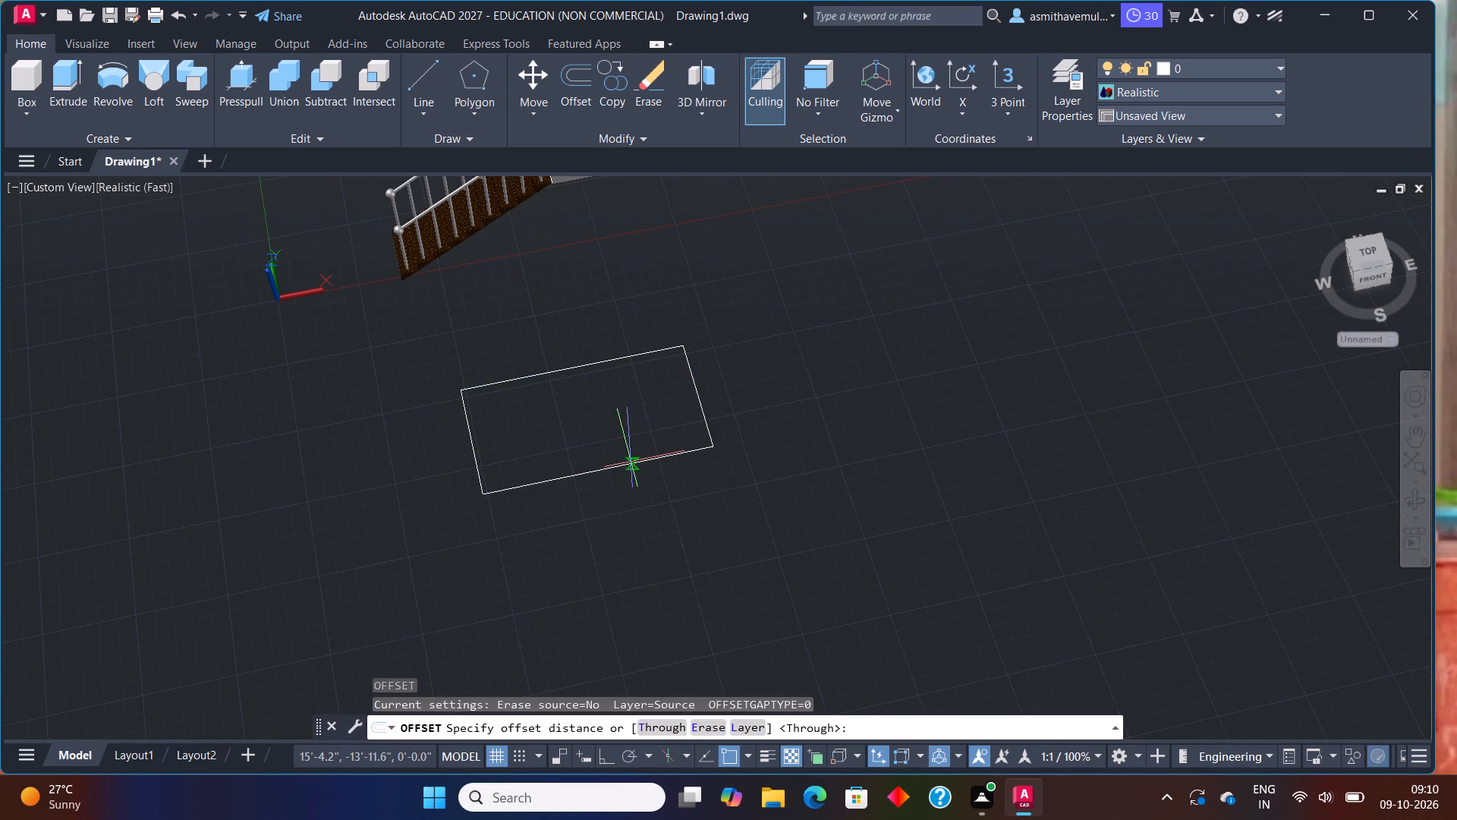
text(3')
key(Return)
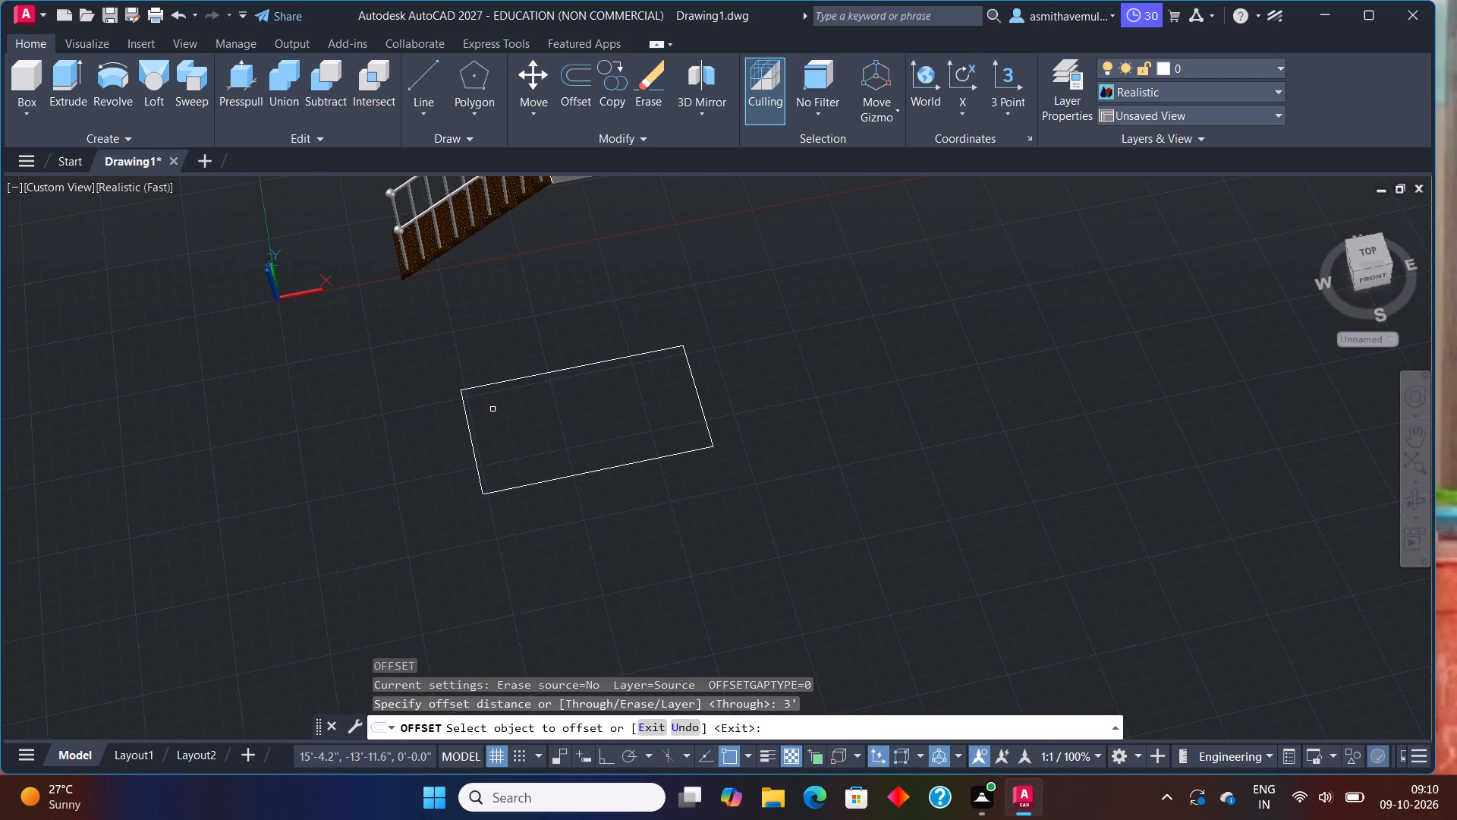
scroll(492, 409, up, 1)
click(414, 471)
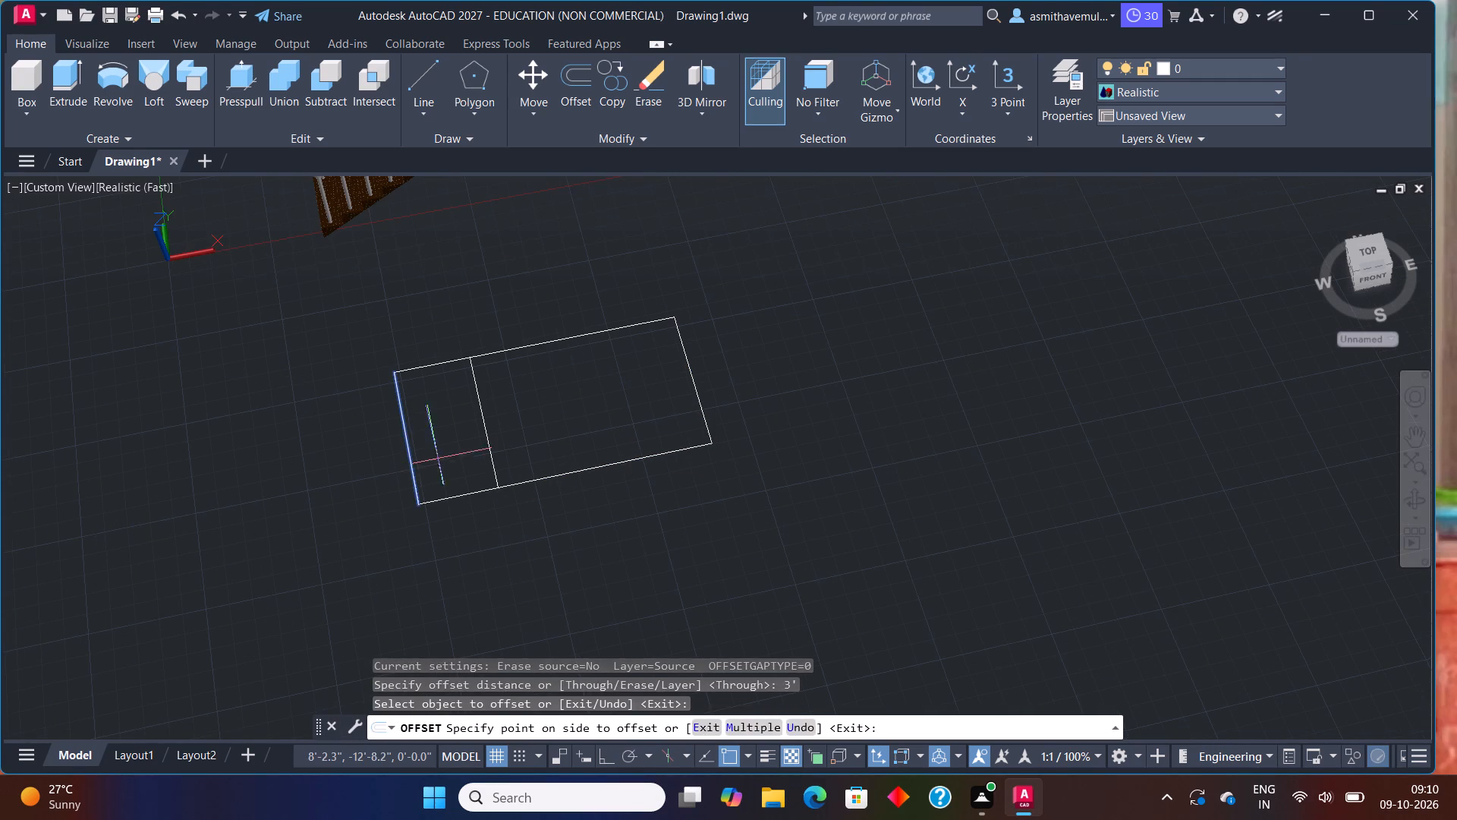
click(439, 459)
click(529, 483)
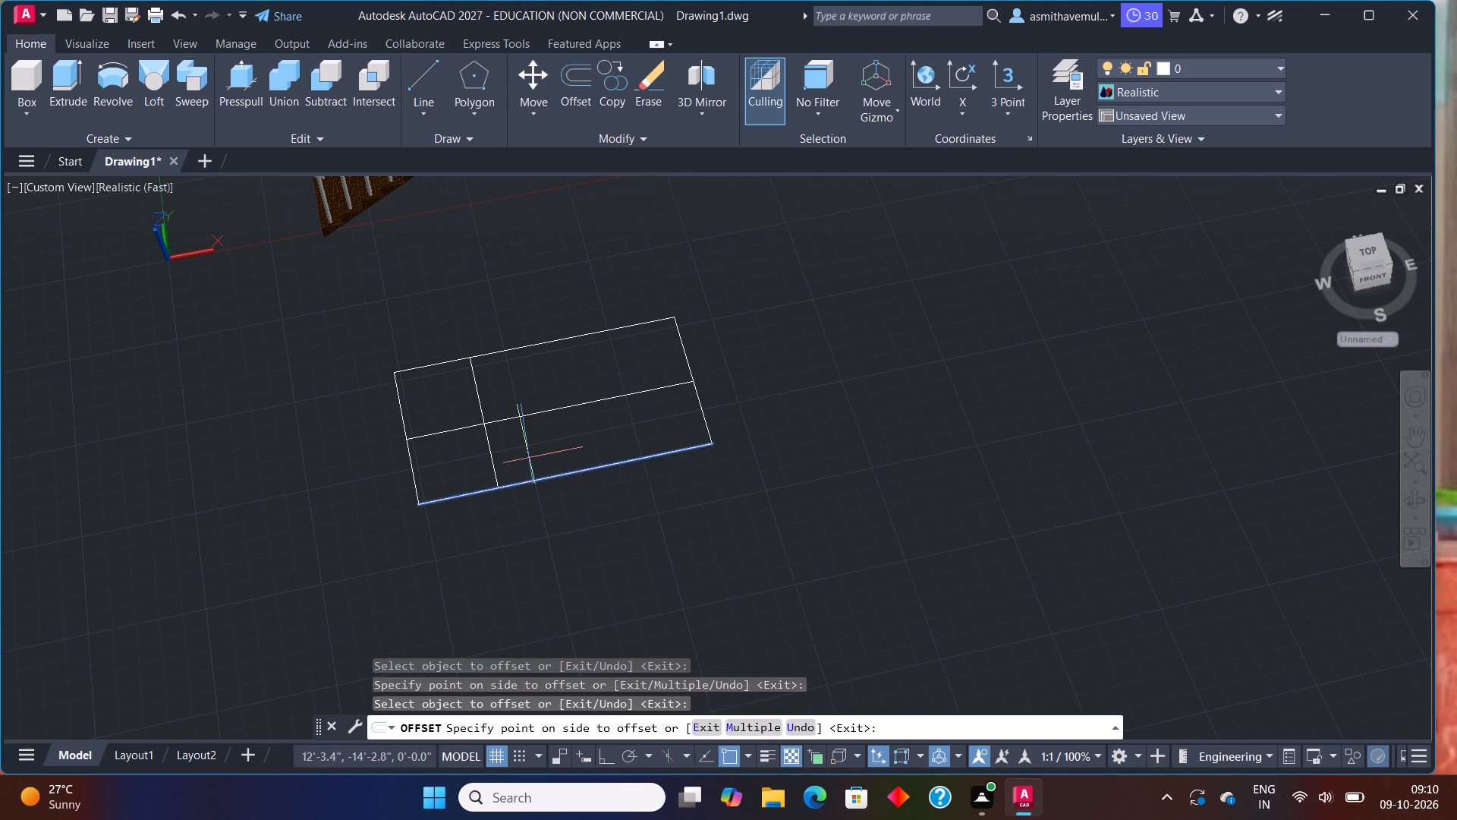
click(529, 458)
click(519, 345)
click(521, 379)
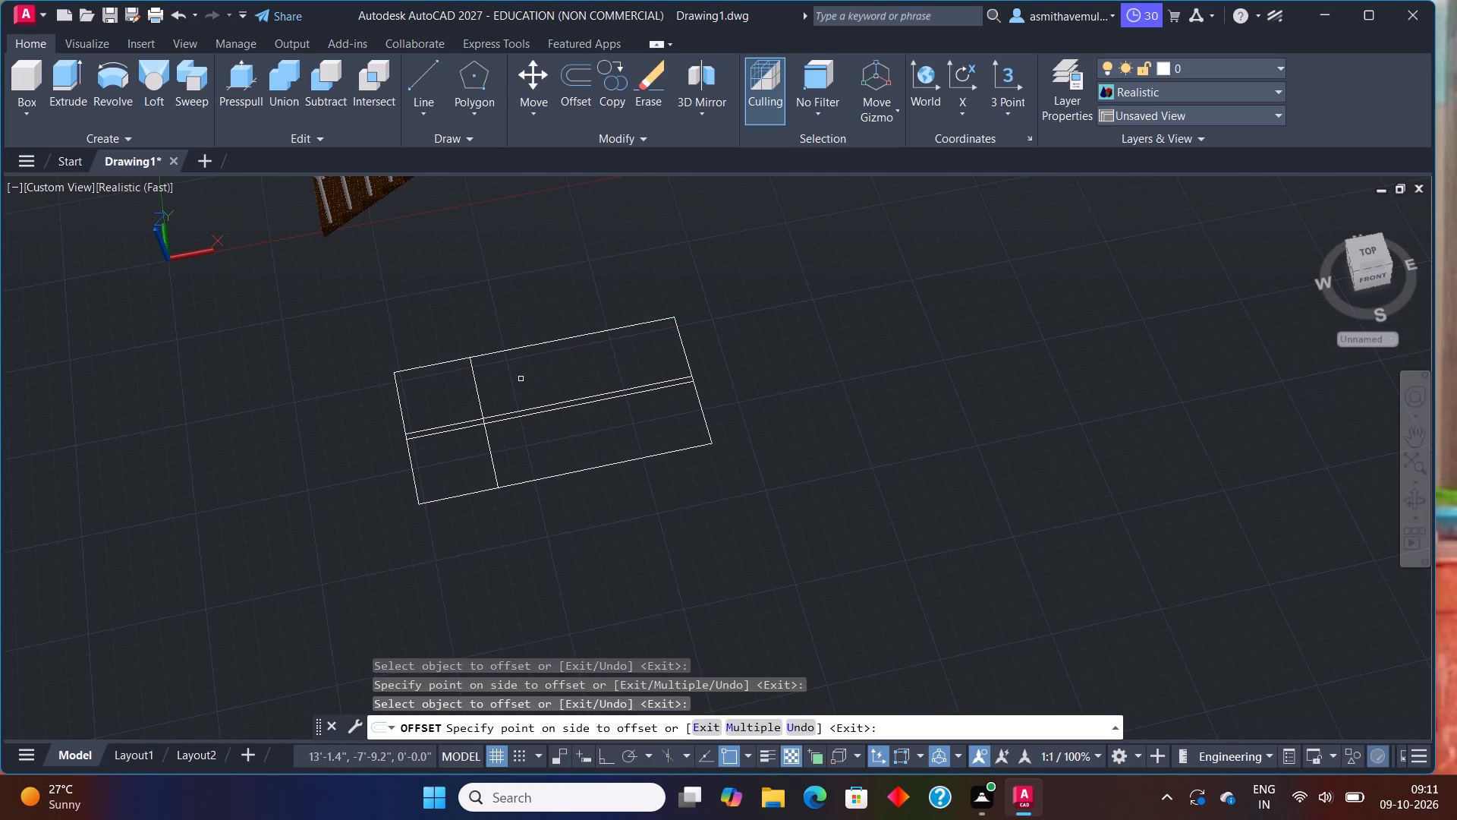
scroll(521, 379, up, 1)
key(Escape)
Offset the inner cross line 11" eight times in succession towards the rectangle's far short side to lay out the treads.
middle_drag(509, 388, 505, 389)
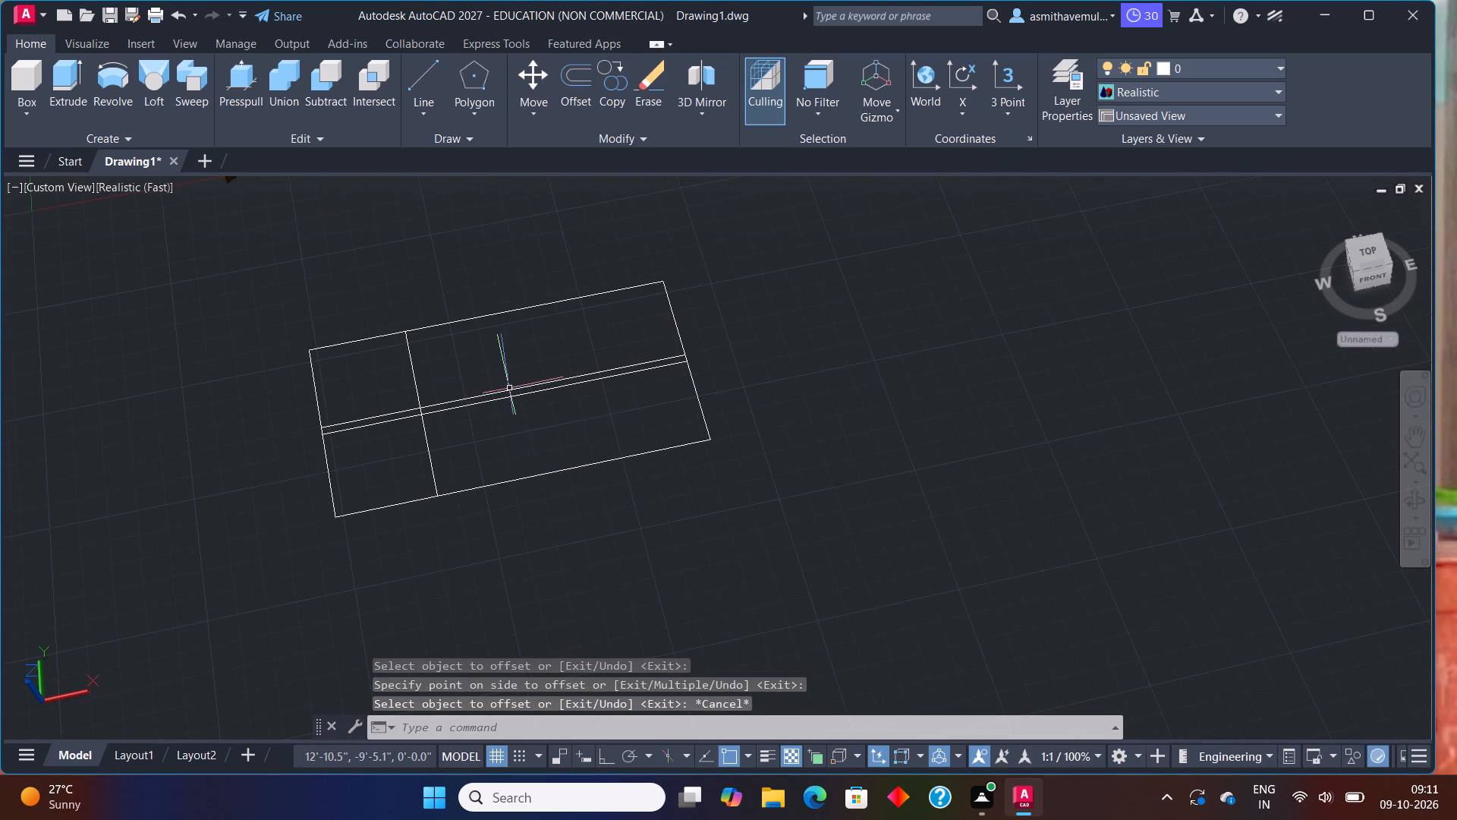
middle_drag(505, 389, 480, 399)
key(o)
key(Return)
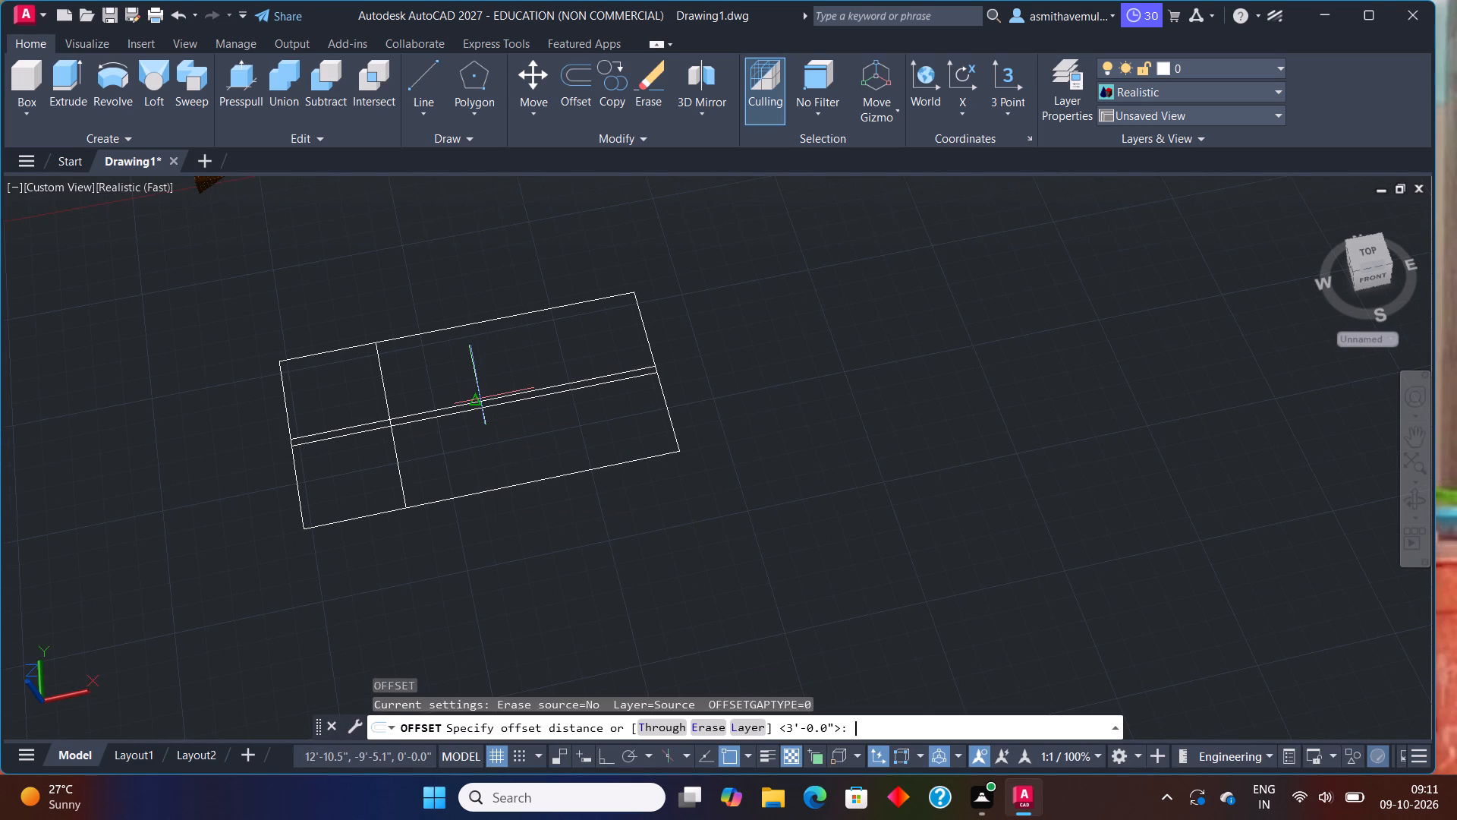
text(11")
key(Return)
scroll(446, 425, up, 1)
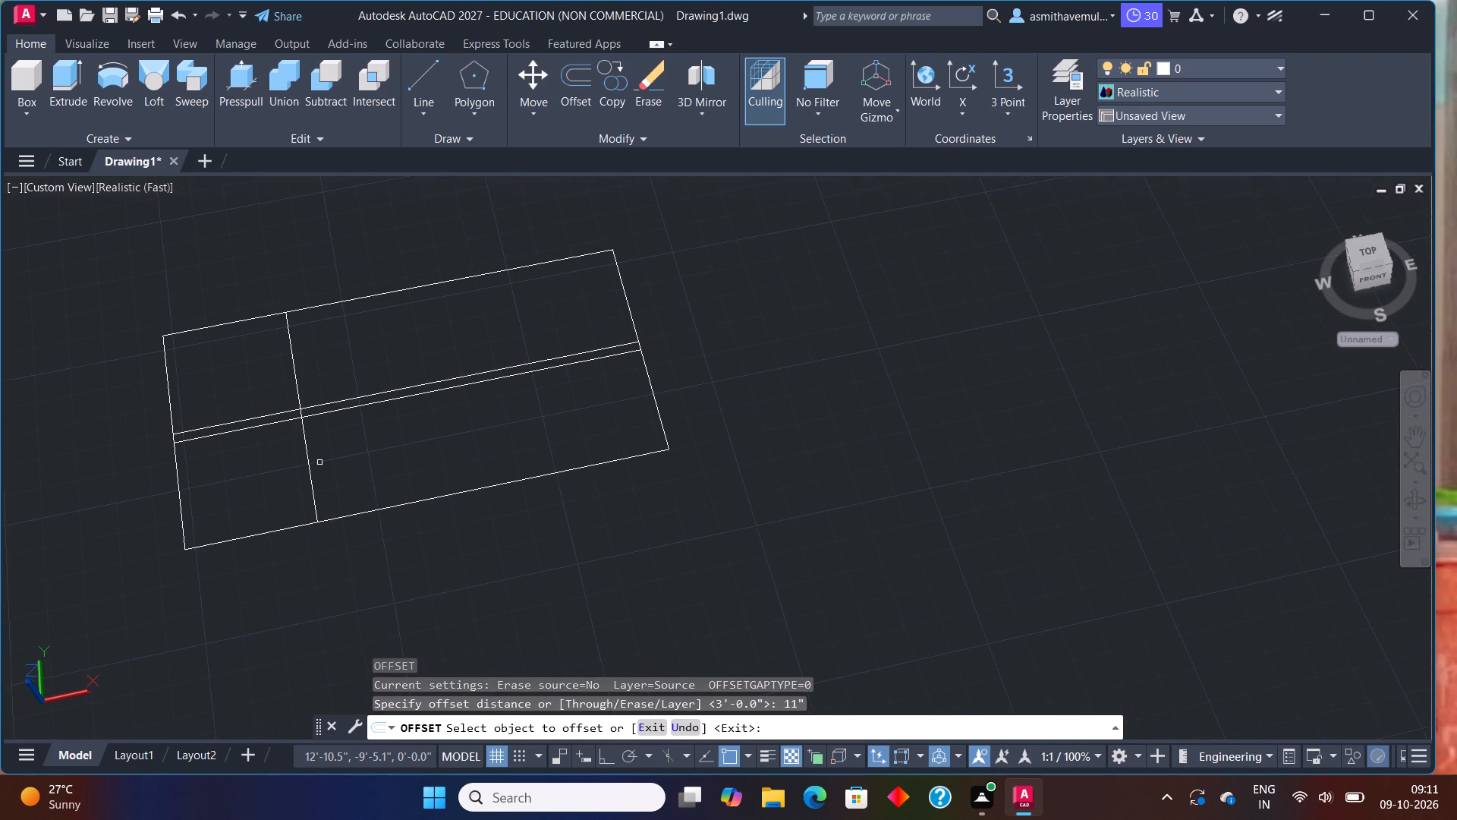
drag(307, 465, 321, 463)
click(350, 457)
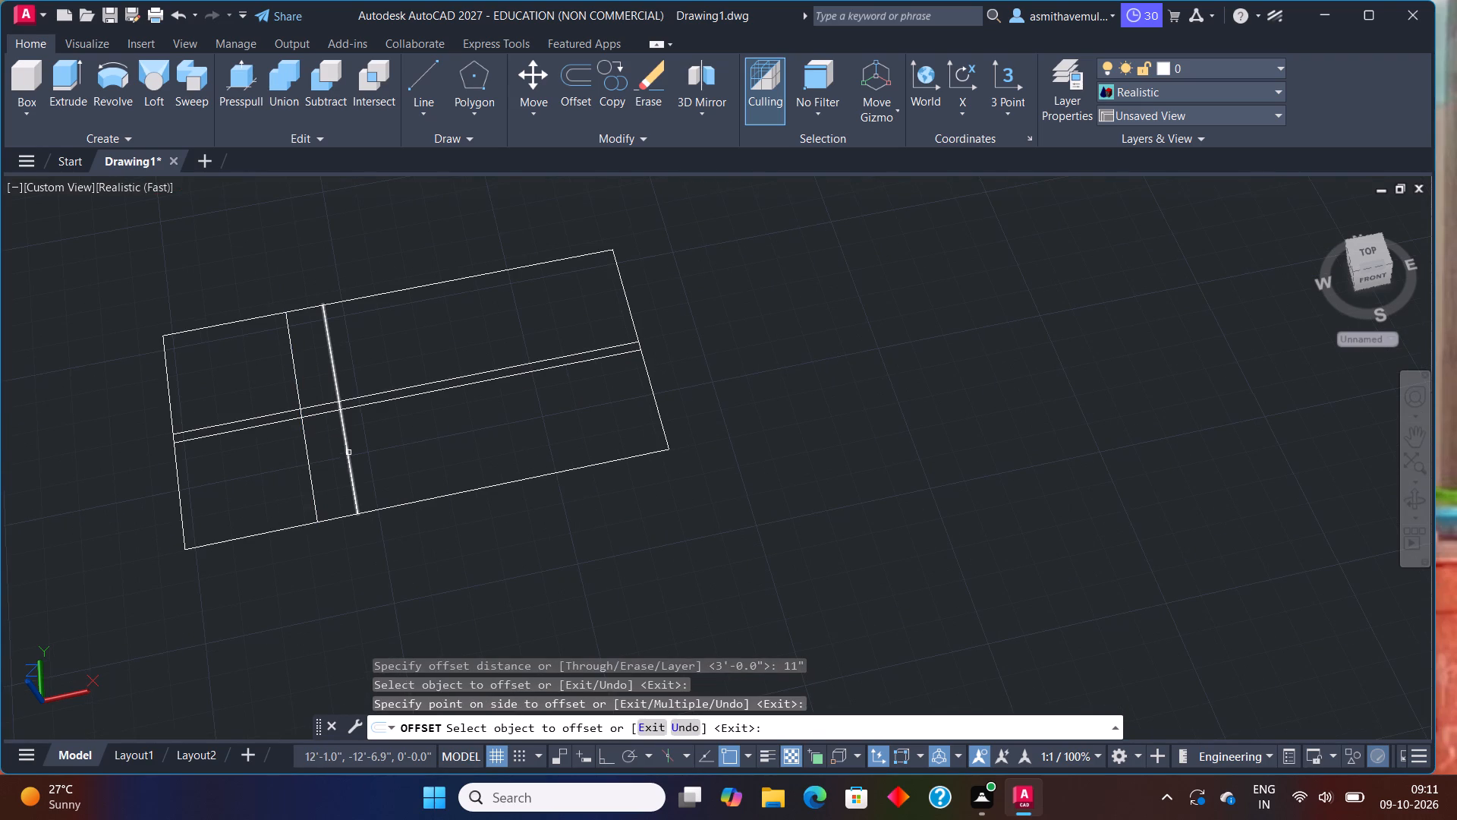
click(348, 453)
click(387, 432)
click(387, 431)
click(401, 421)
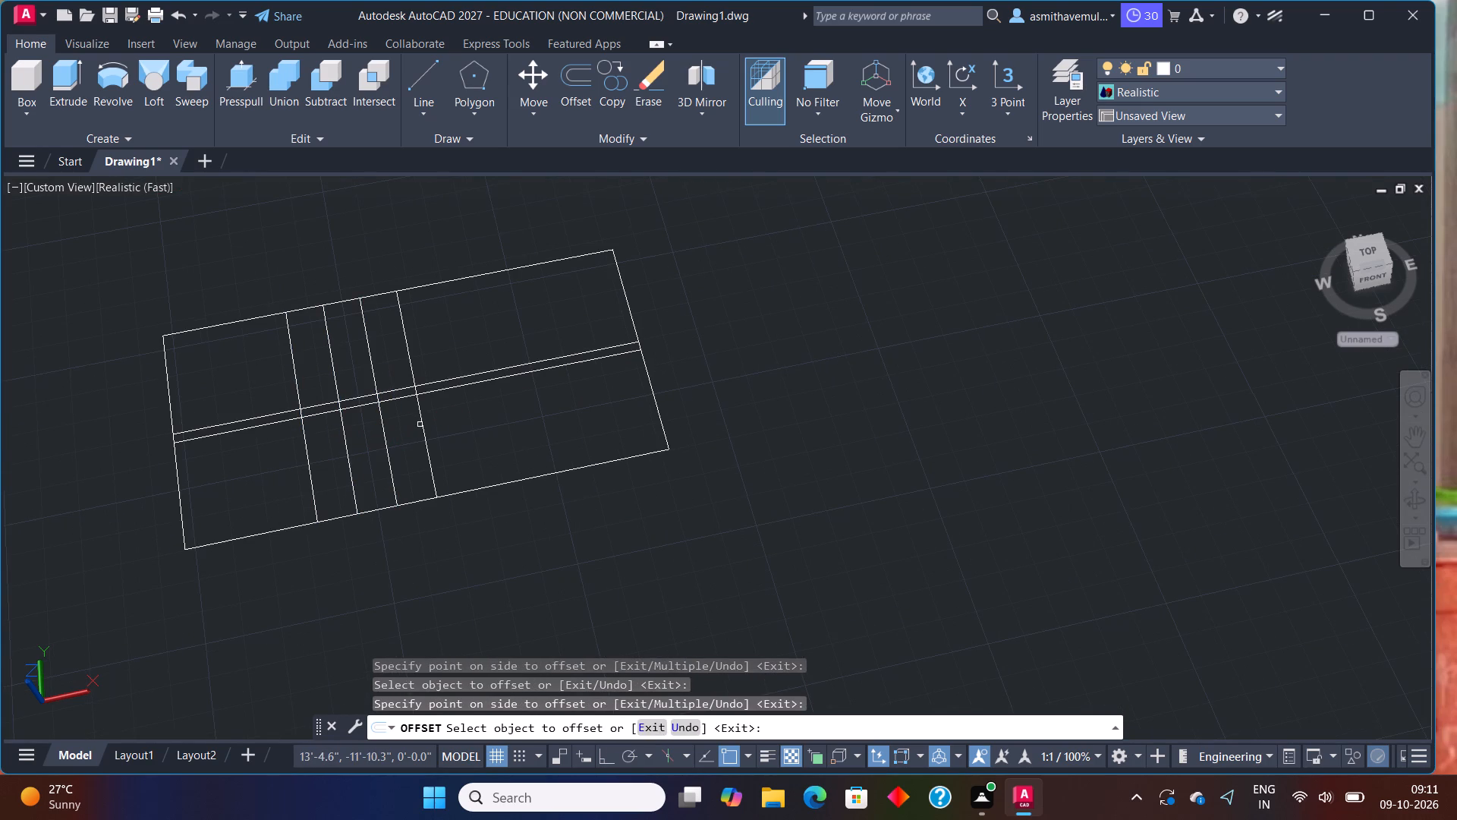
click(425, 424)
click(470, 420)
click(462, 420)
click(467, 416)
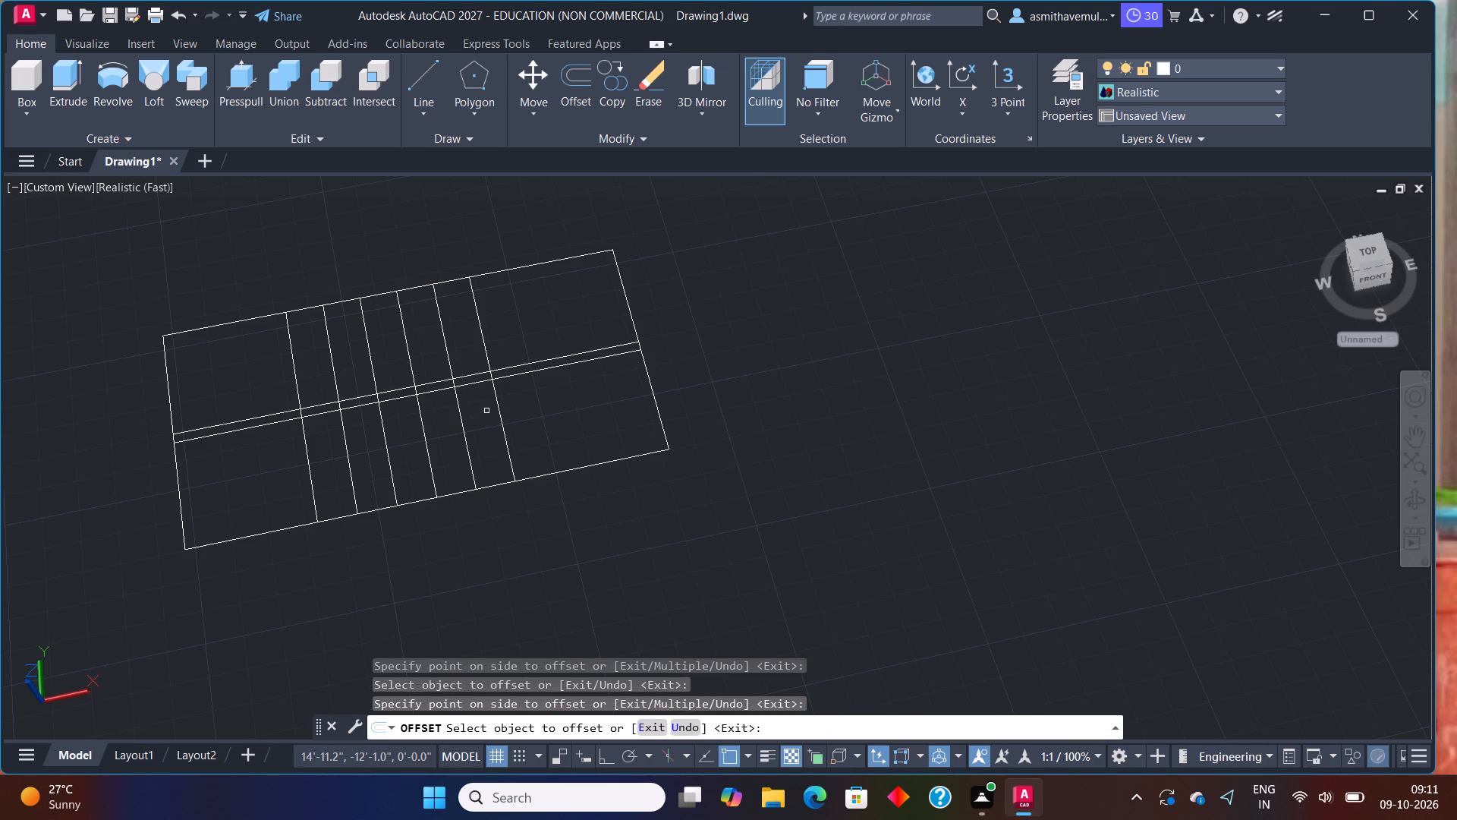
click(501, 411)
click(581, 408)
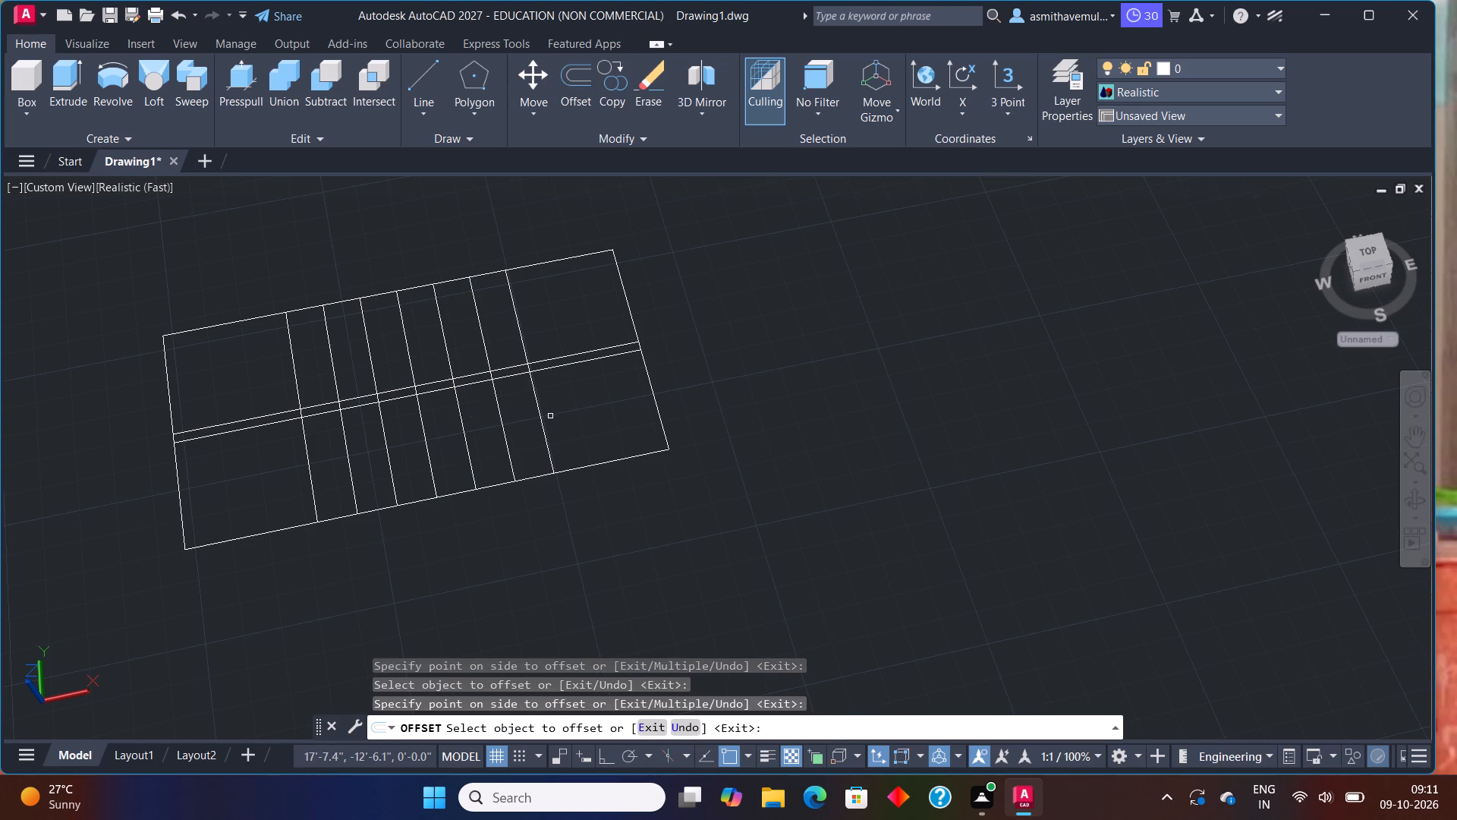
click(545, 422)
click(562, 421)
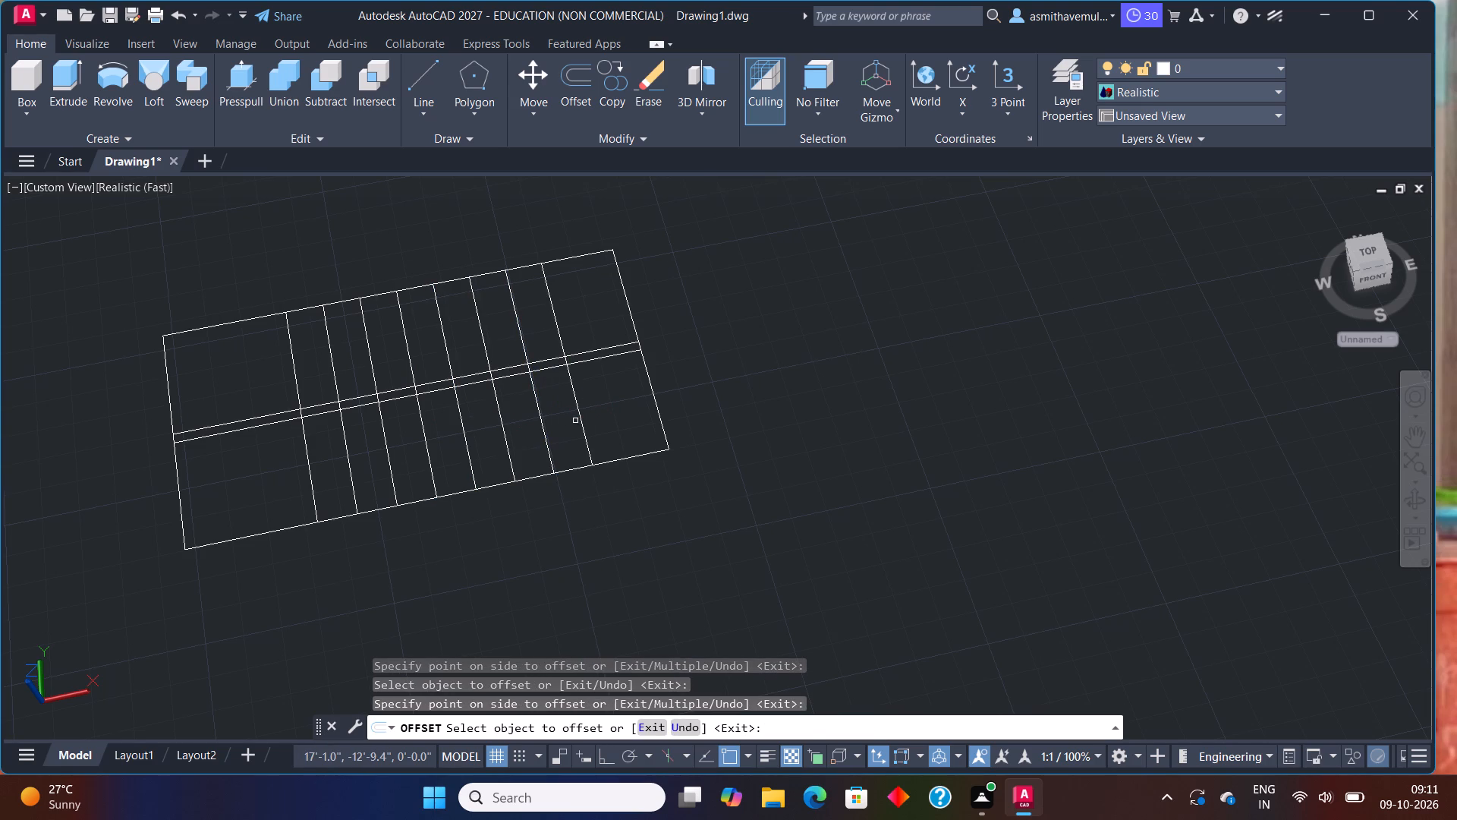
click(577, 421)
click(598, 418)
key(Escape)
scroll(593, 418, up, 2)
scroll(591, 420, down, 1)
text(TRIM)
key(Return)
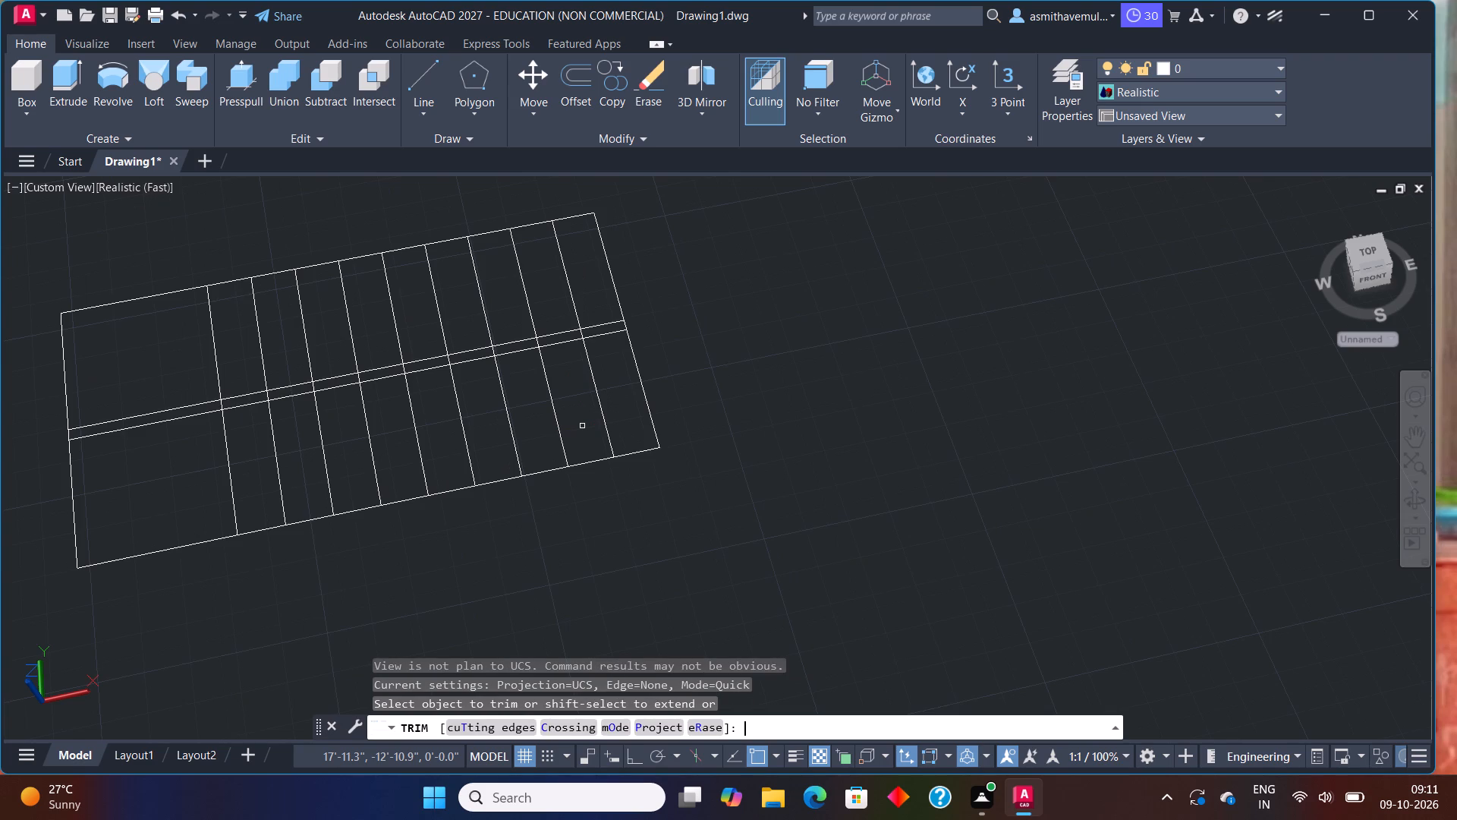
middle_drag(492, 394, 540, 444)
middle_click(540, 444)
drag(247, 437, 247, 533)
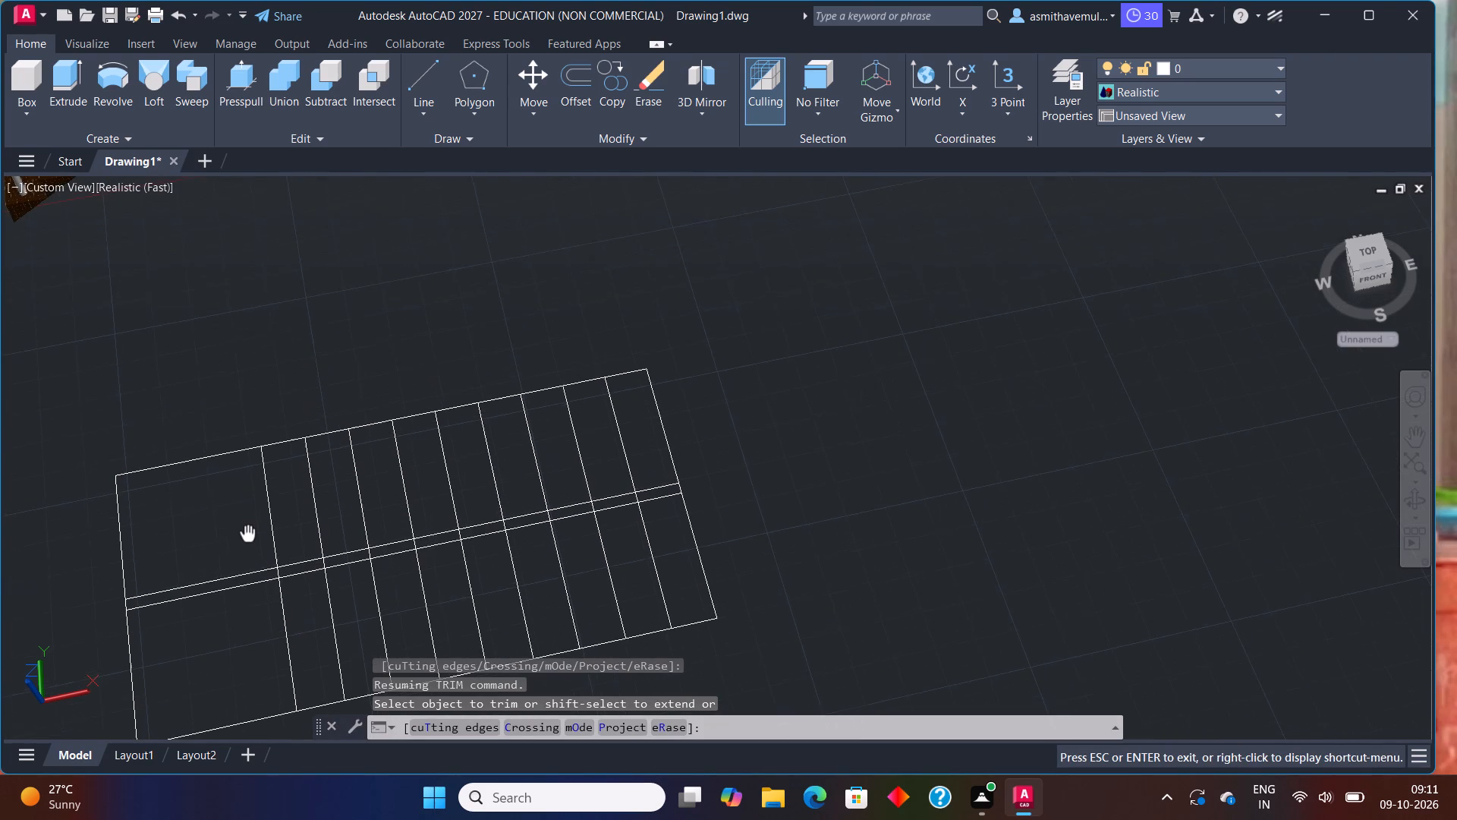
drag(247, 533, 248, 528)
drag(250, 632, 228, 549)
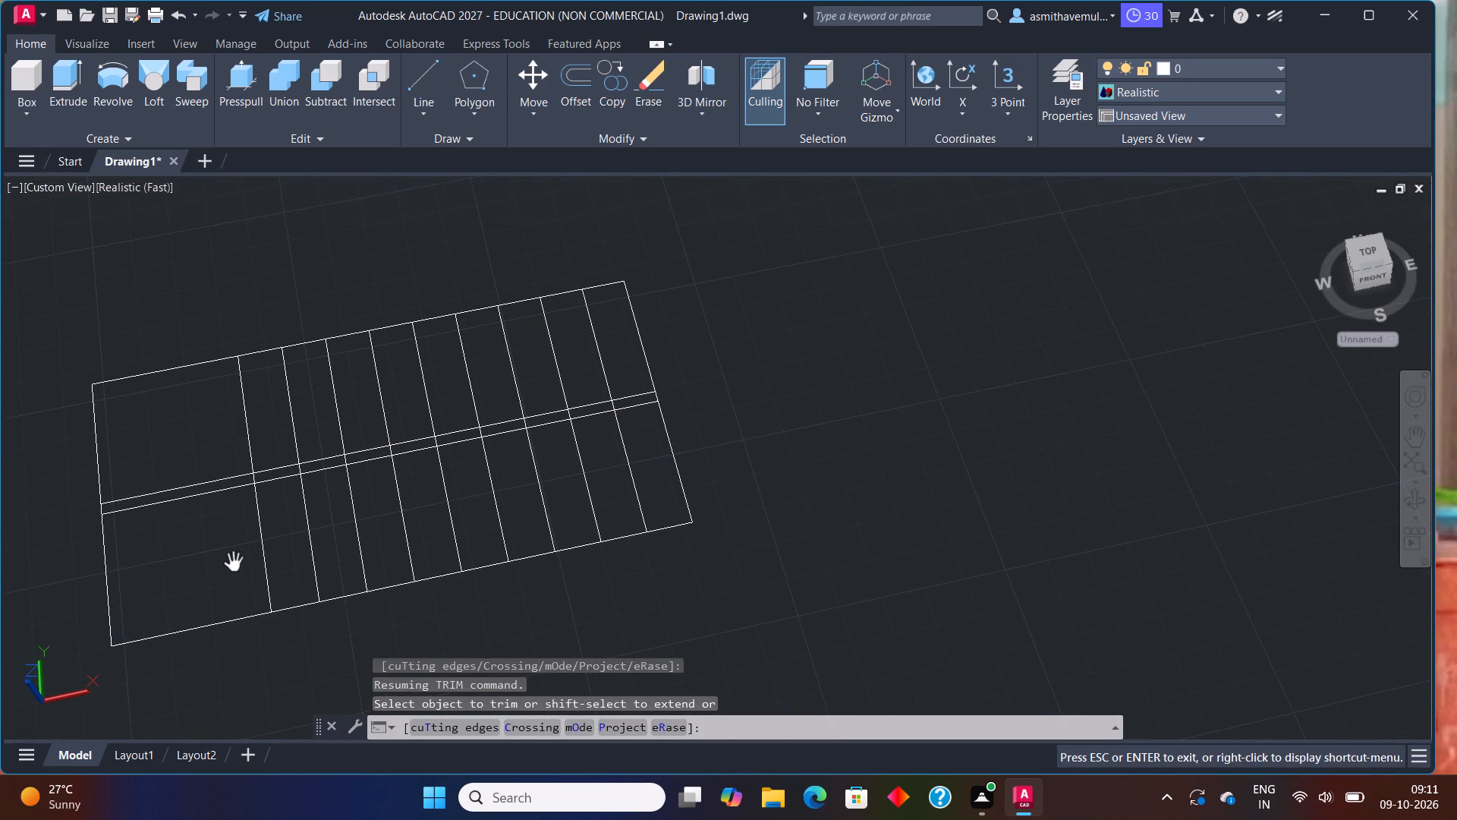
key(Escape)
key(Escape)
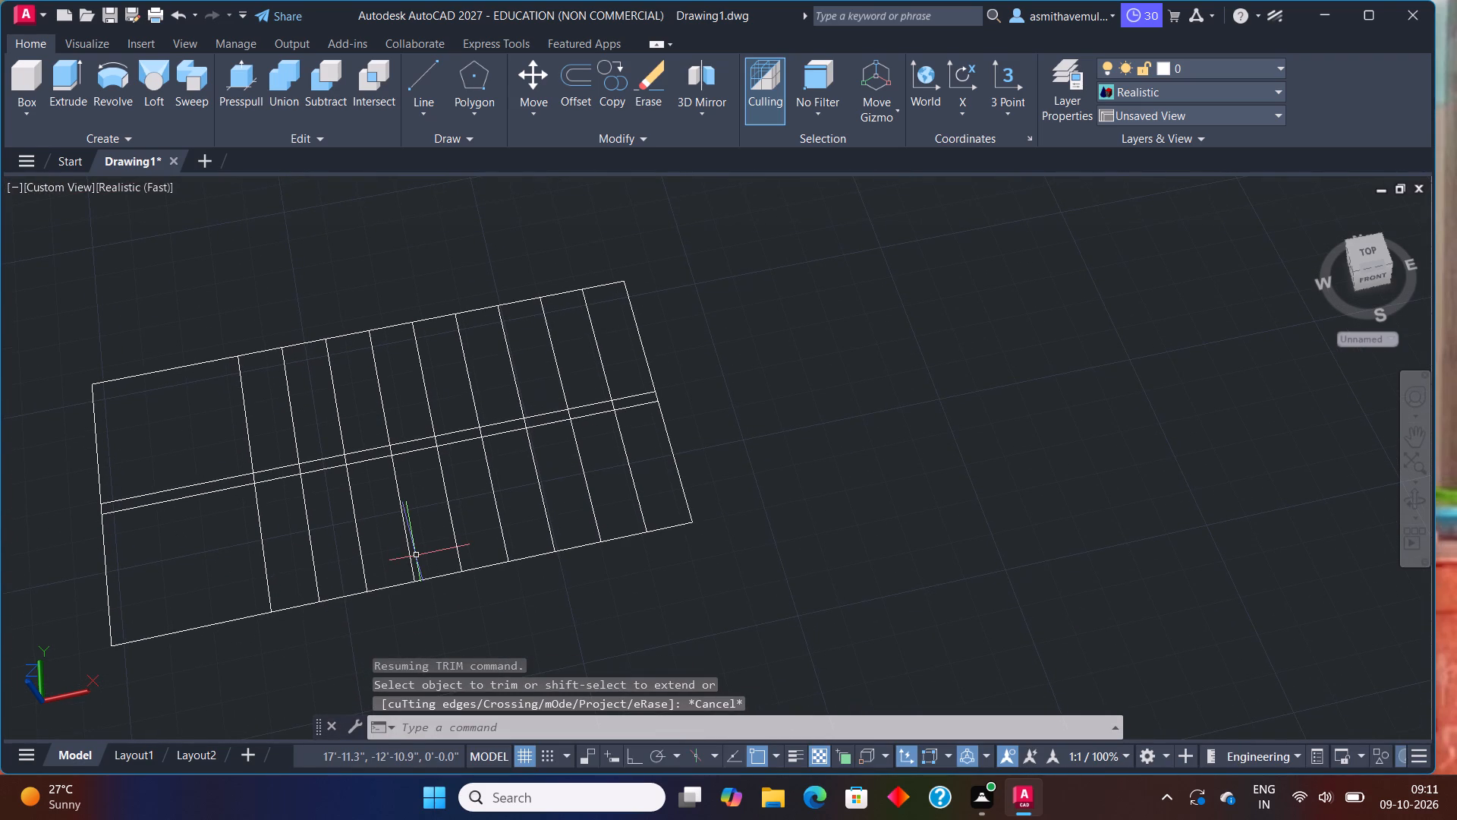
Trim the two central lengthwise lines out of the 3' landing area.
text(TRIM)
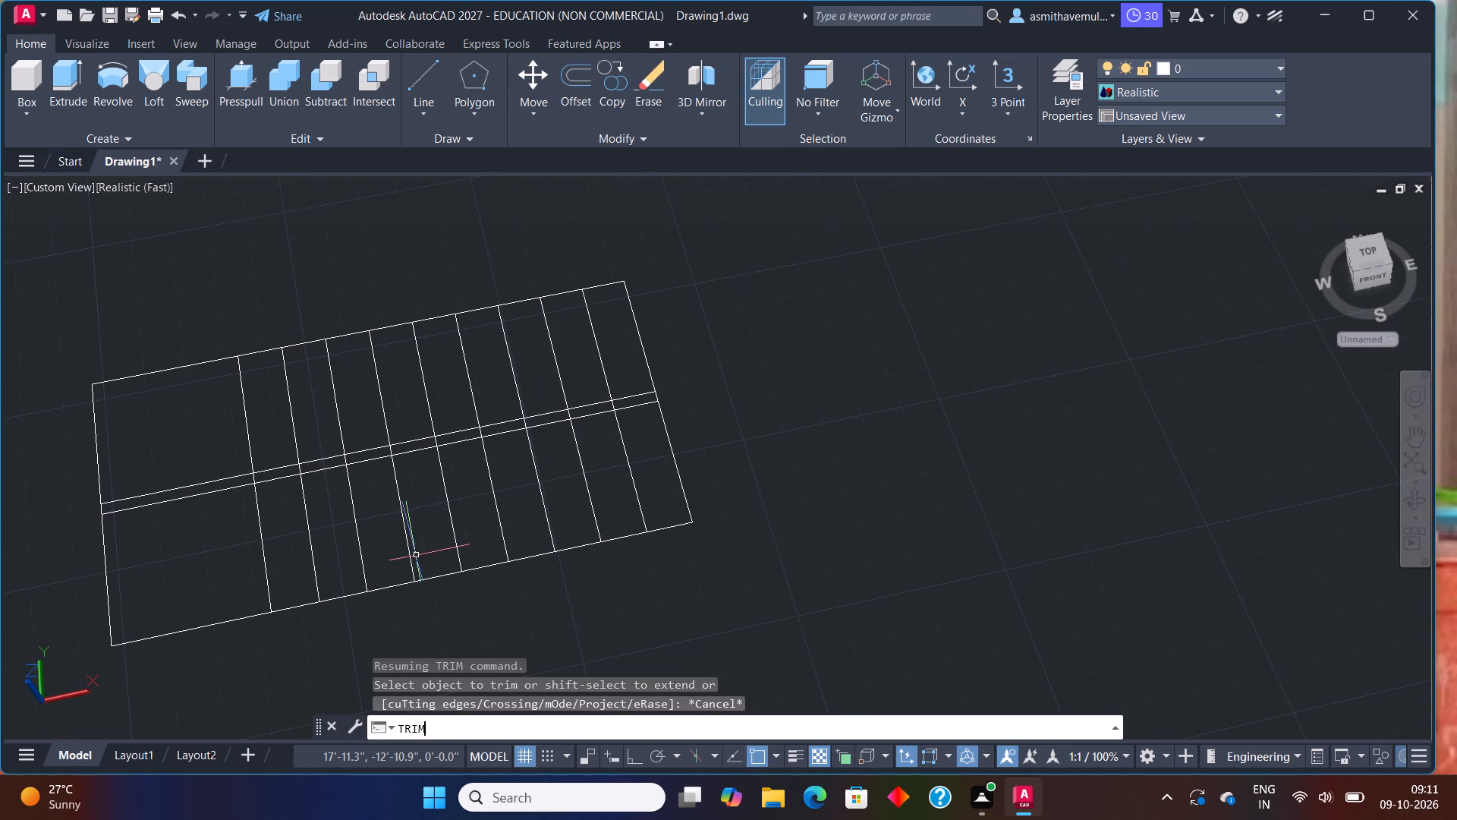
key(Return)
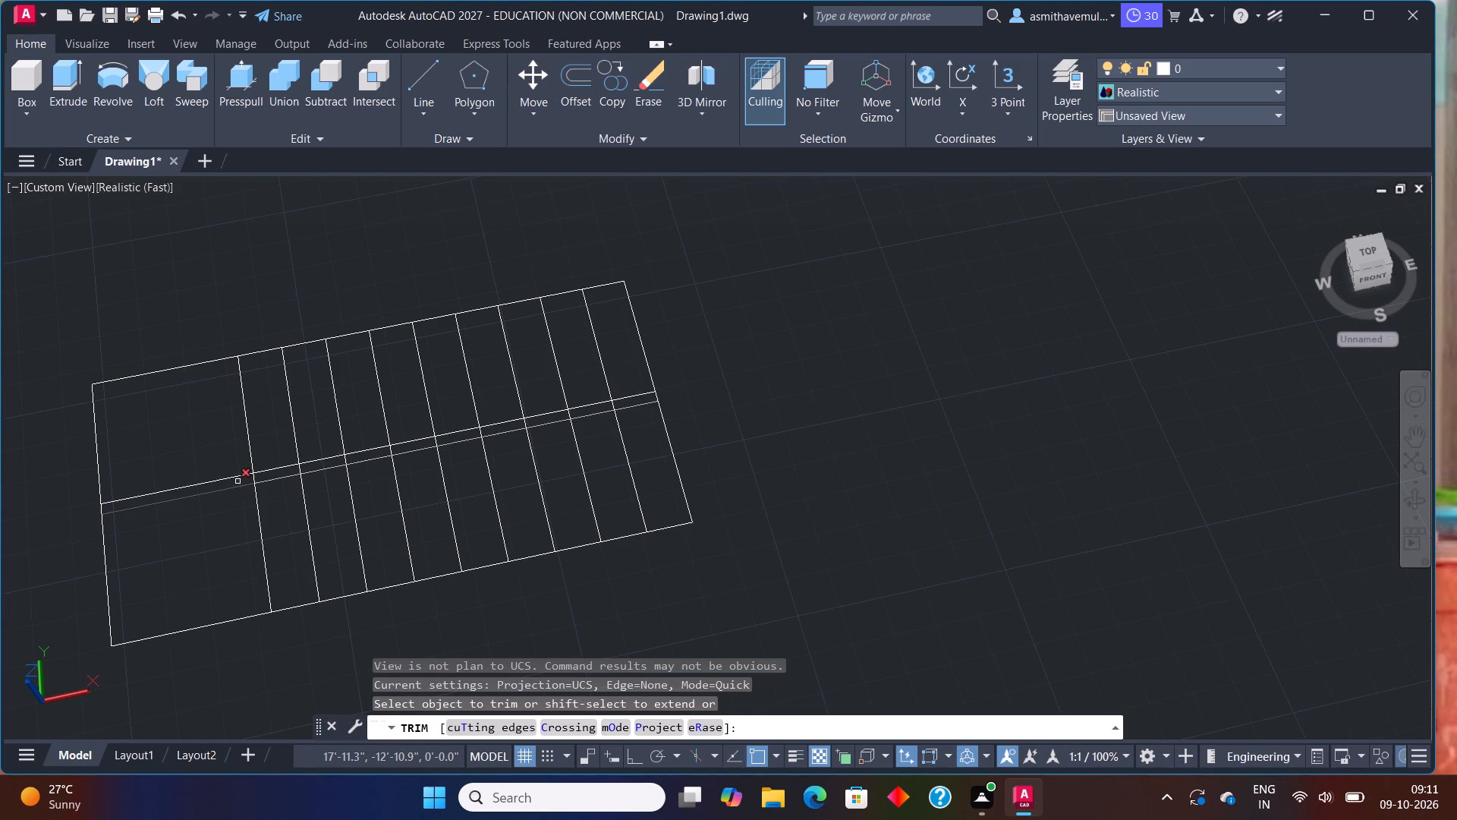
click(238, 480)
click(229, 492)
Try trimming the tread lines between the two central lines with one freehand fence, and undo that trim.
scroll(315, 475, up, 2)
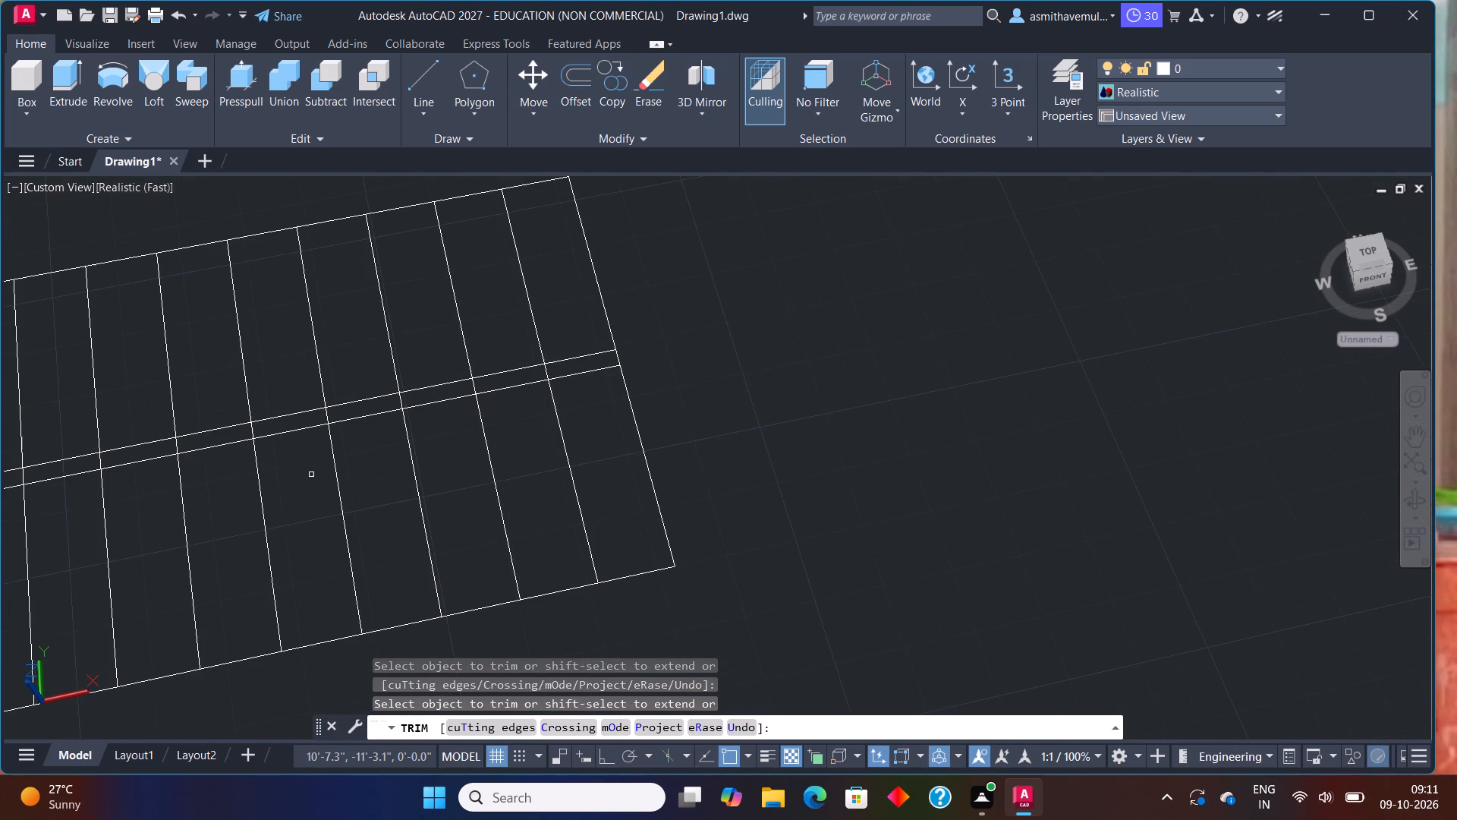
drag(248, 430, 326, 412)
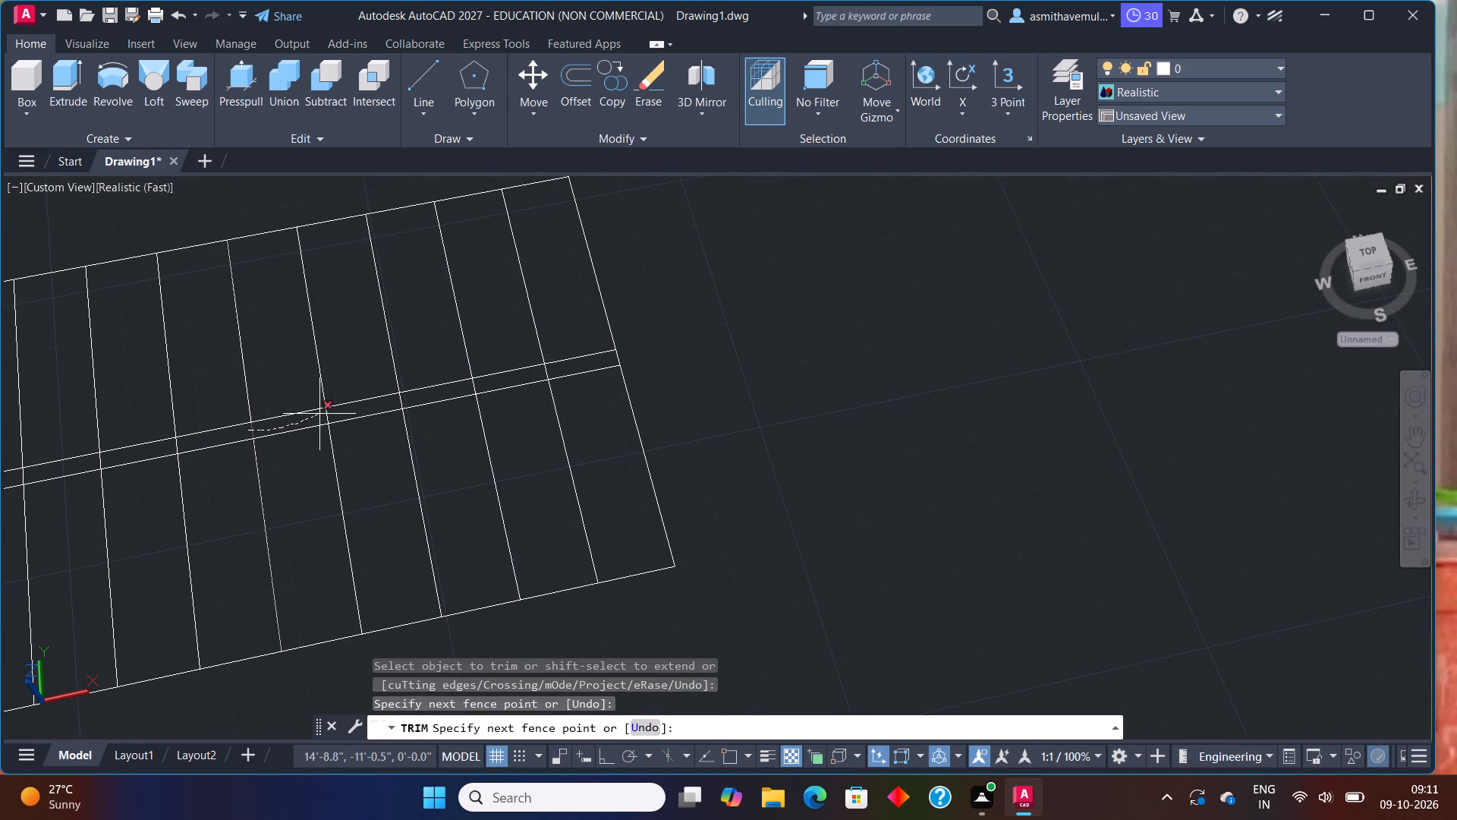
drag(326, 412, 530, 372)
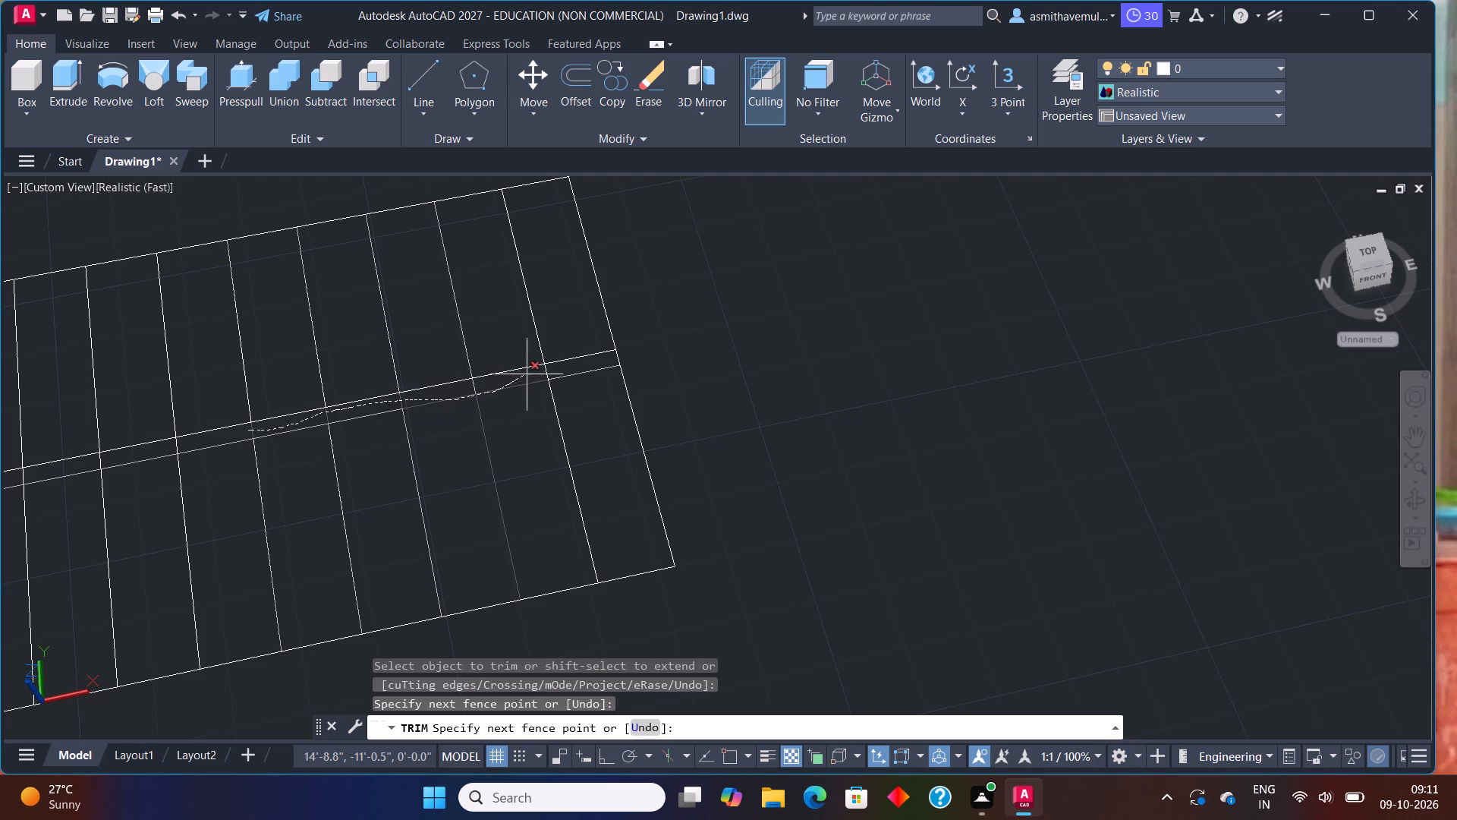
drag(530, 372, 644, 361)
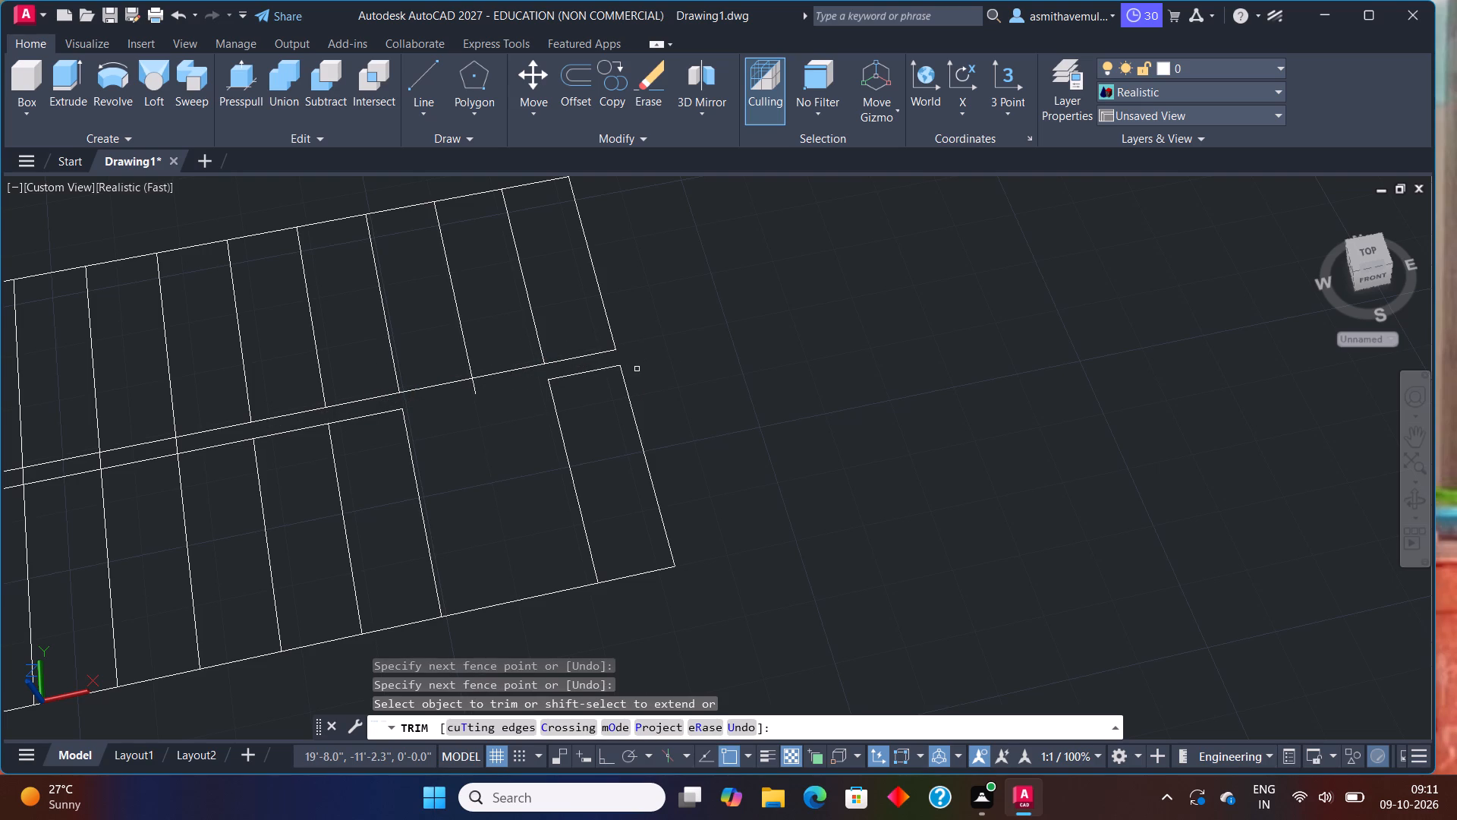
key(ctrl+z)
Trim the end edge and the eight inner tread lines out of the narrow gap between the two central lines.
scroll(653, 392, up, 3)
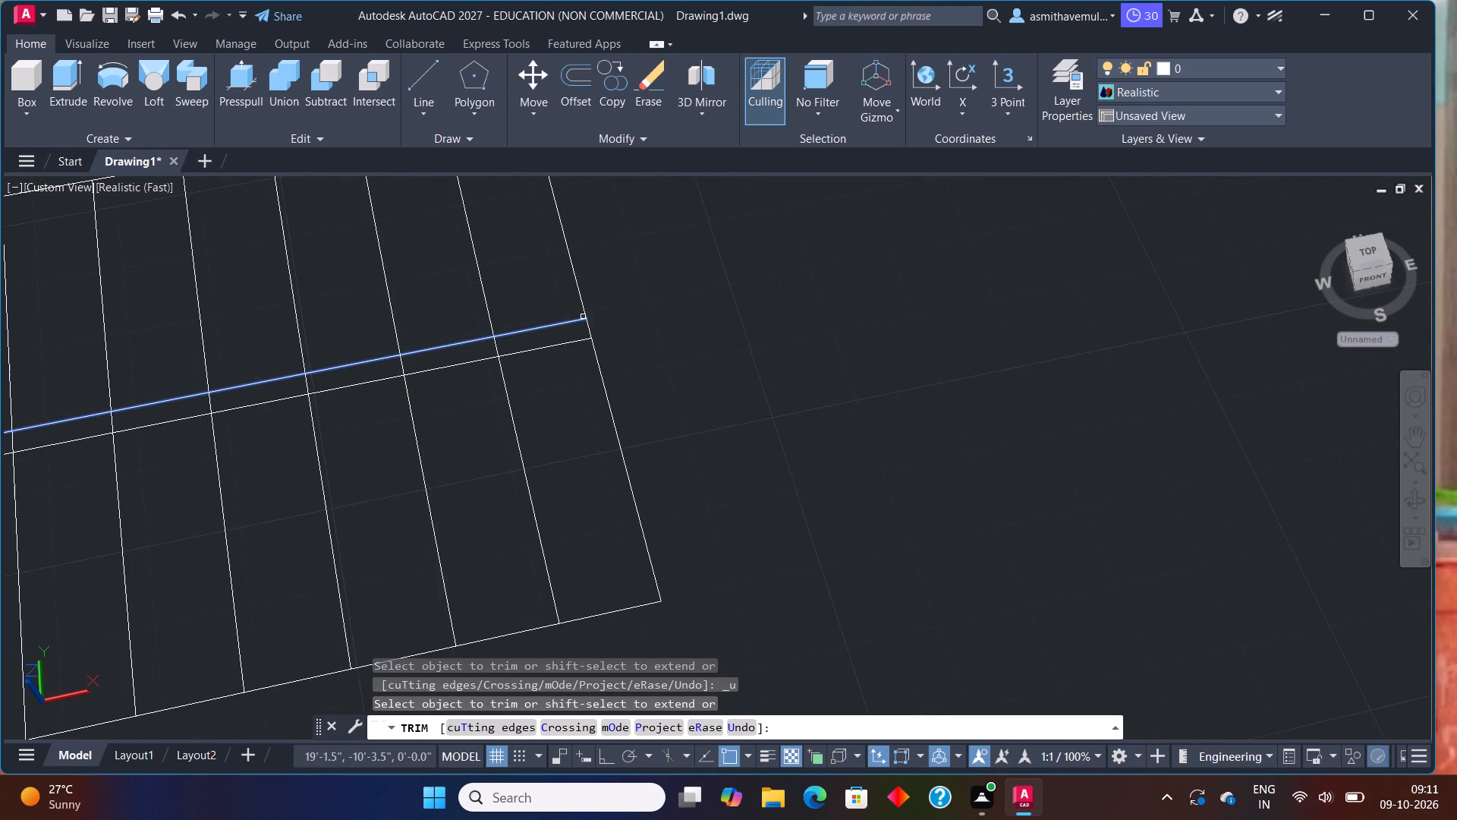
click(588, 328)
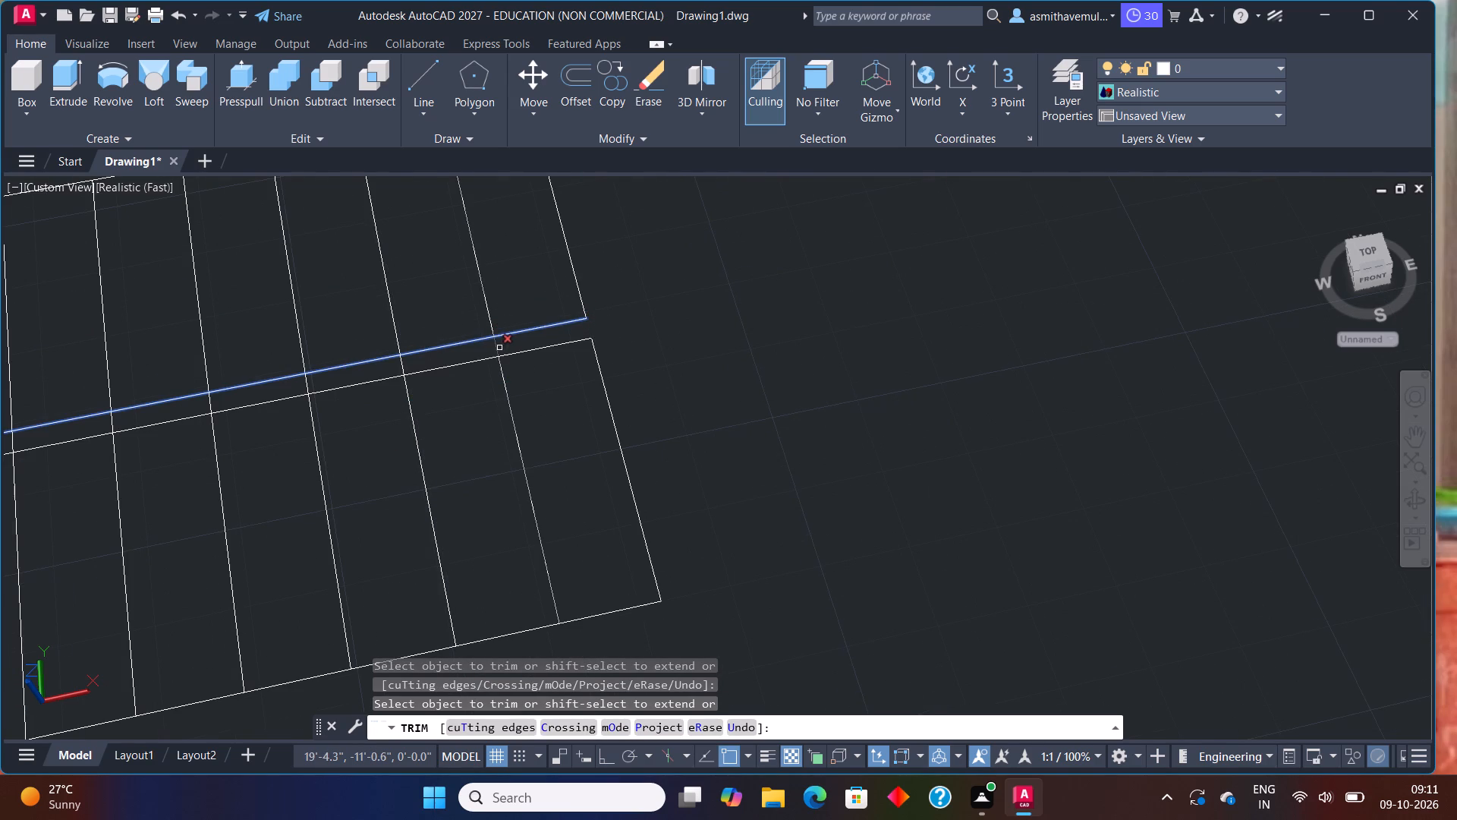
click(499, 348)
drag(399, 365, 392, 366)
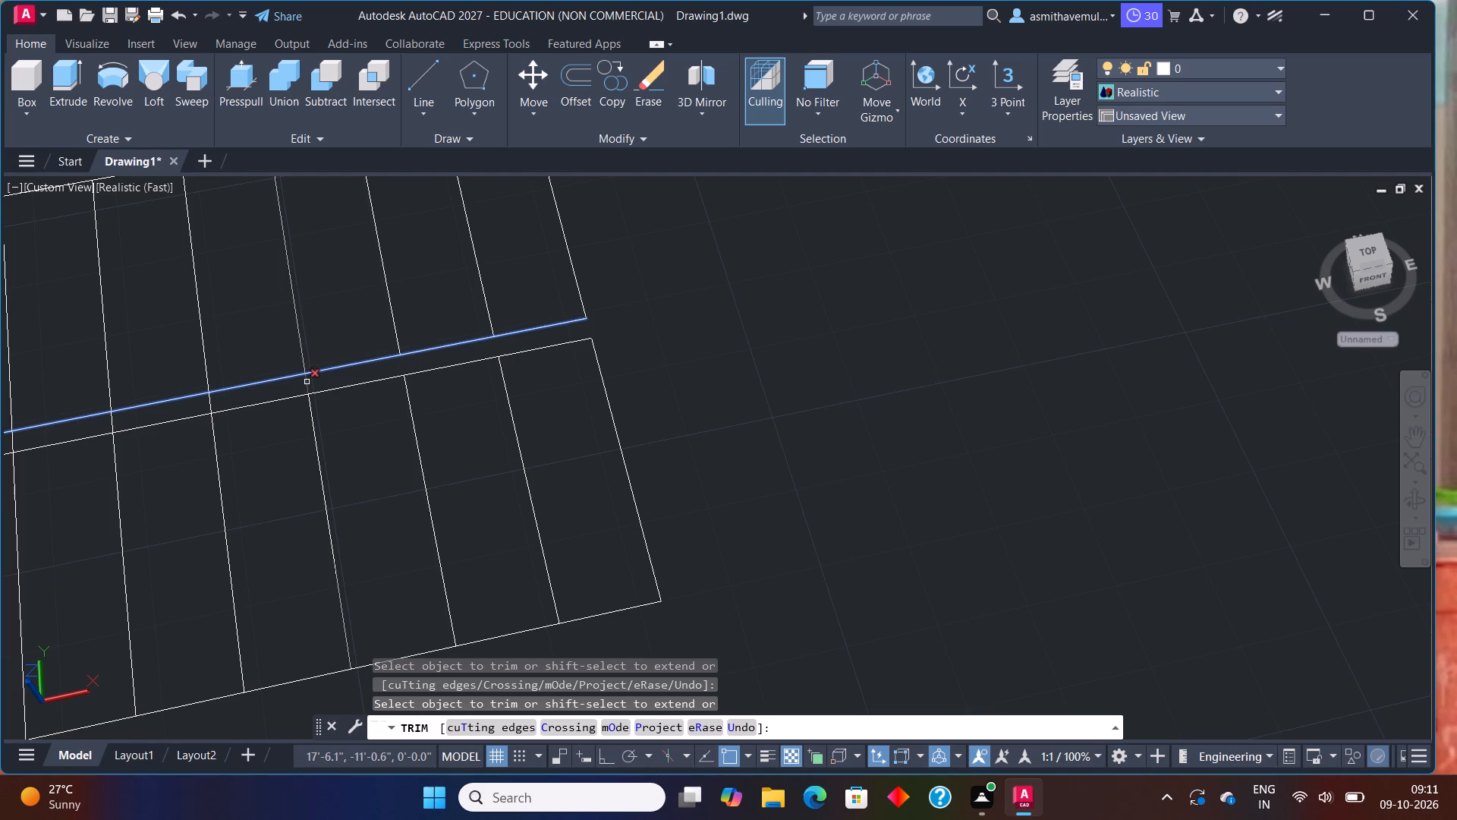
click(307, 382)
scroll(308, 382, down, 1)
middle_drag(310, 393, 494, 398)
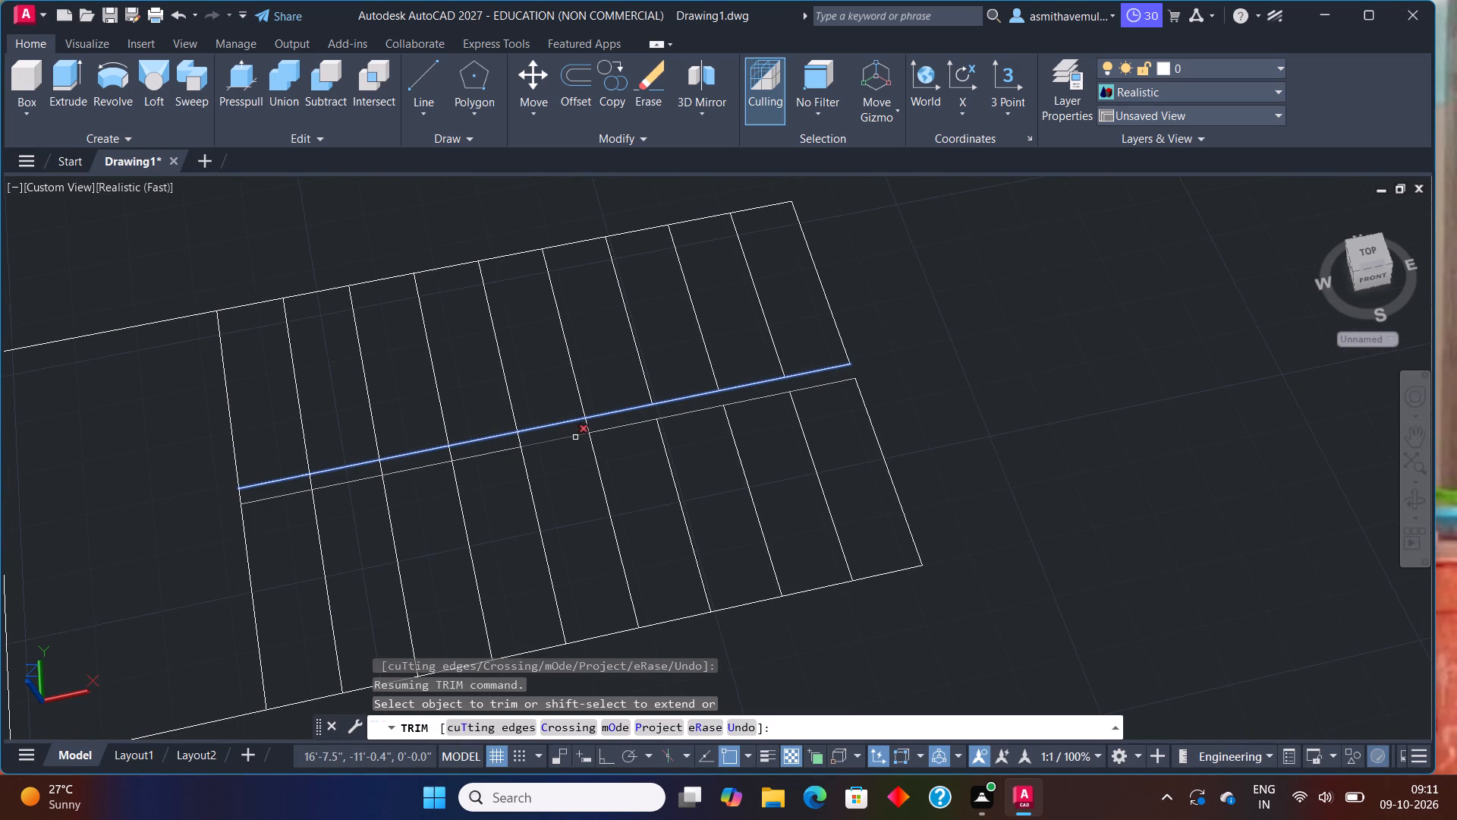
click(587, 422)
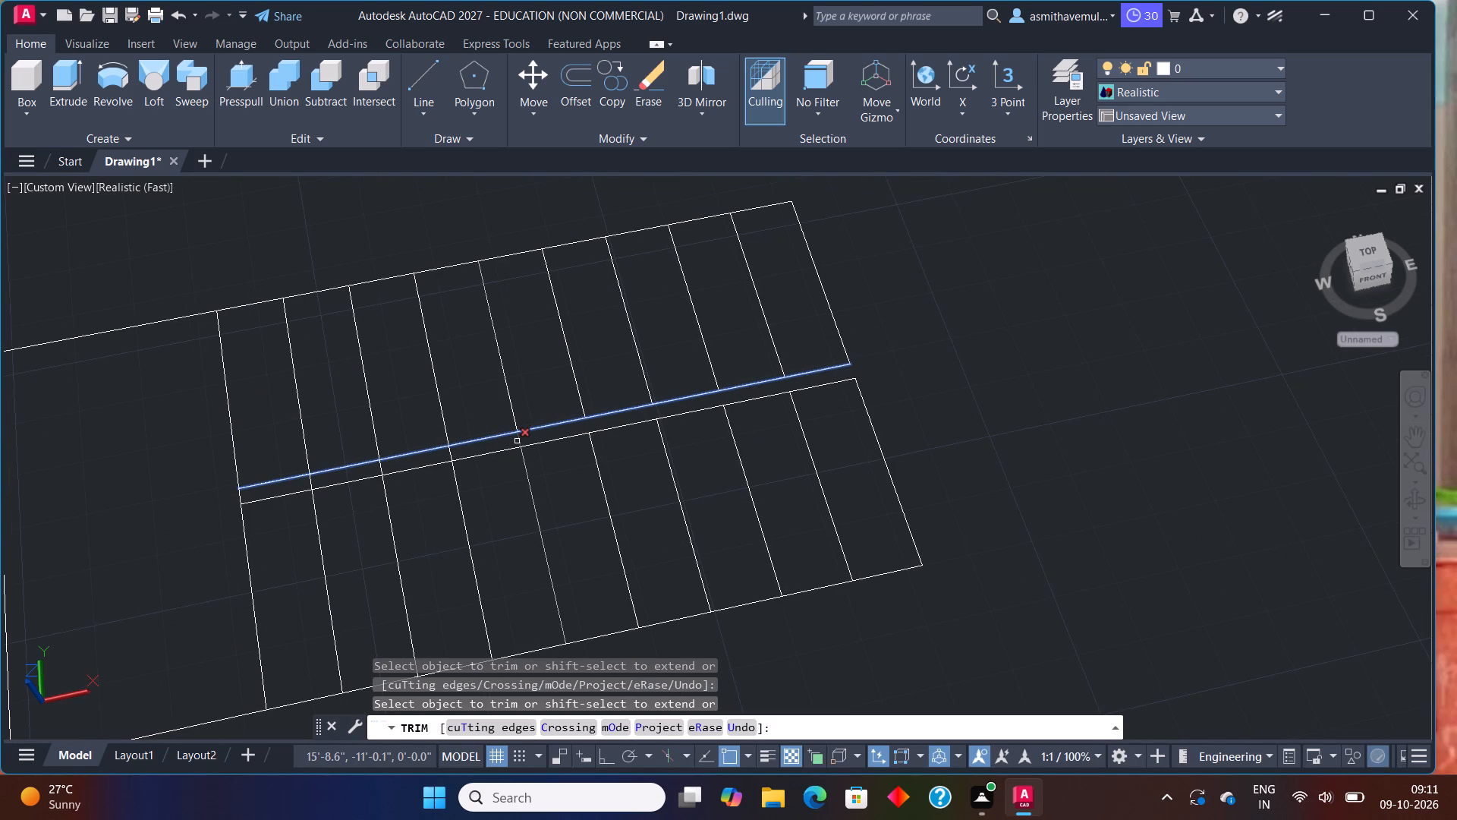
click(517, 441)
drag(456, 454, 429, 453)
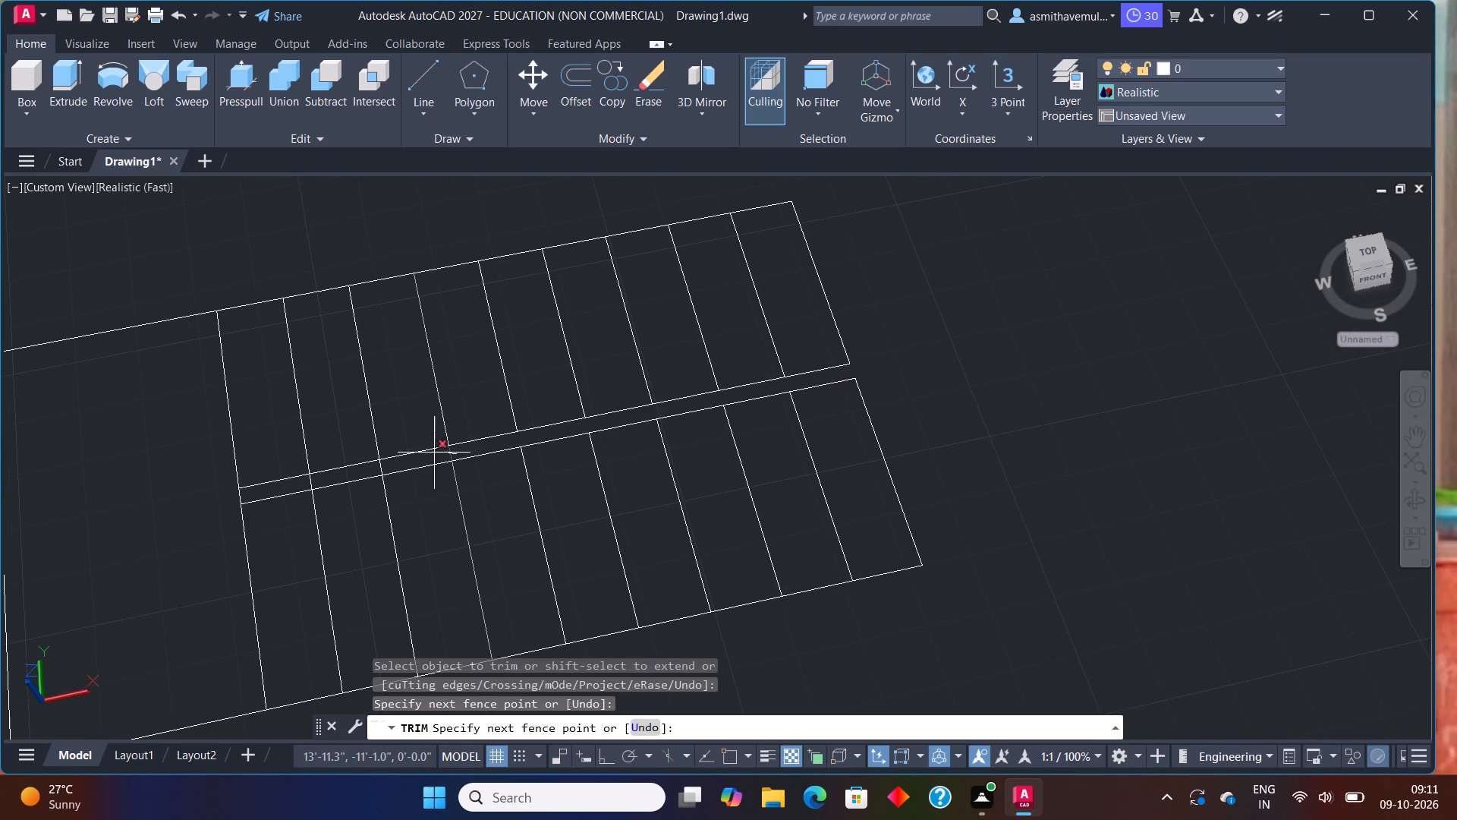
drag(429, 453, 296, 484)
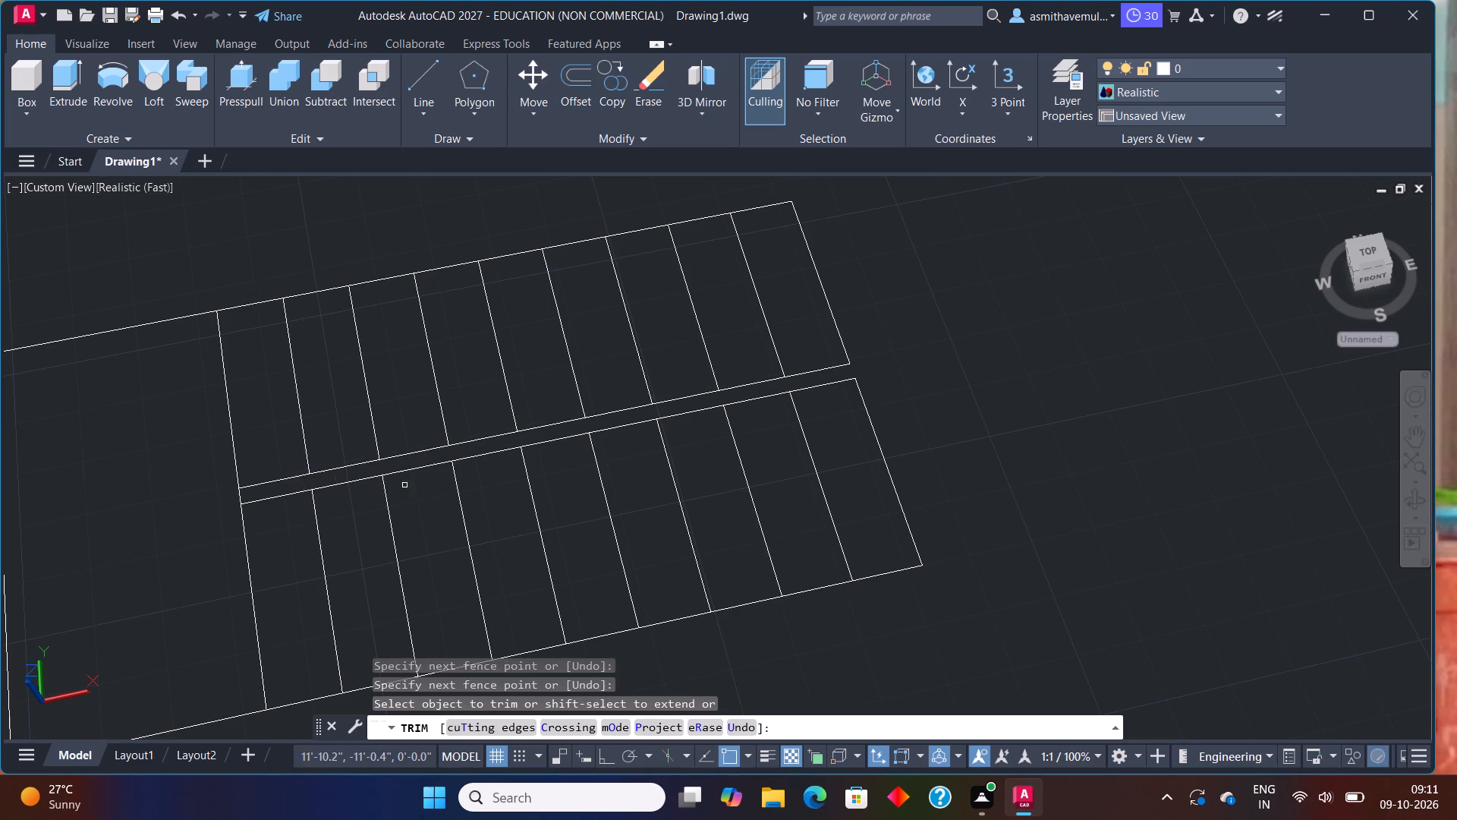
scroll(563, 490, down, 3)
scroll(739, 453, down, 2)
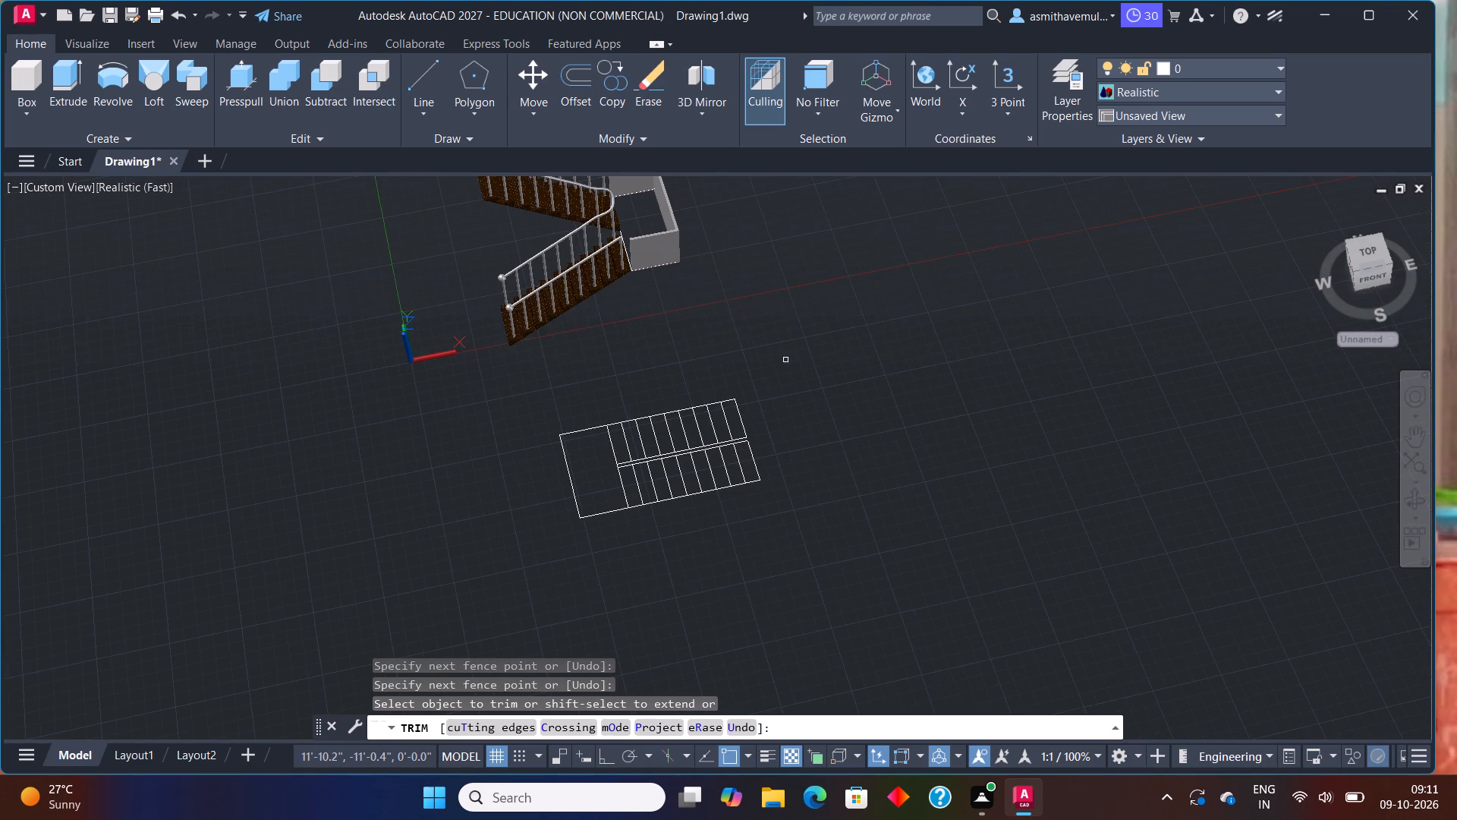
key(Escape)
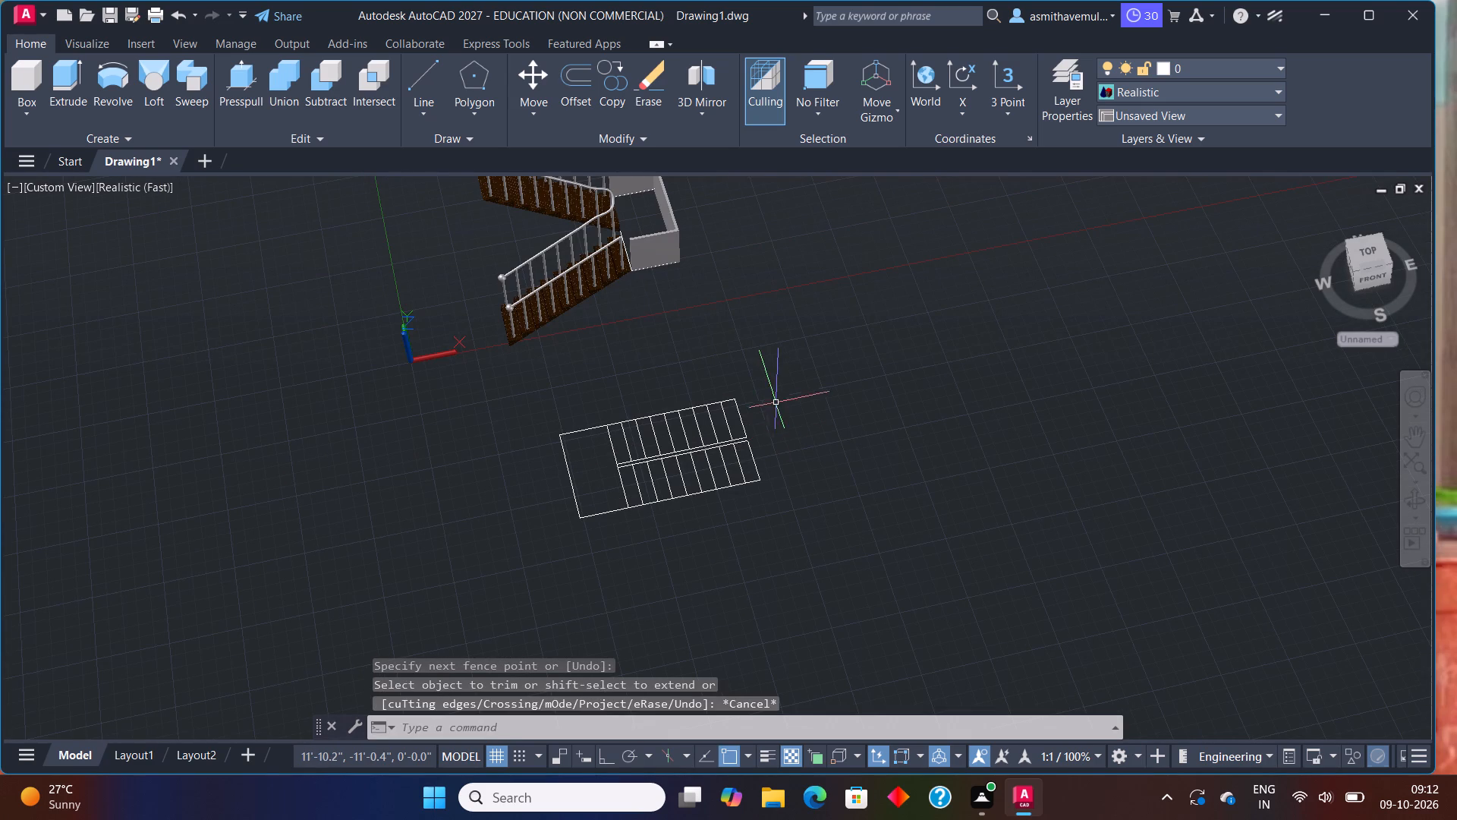
Erase the entire two-flight stair plan of lines from the ground in front of the staircase.
drag(773, 395, 764, 571)
key(Delete)
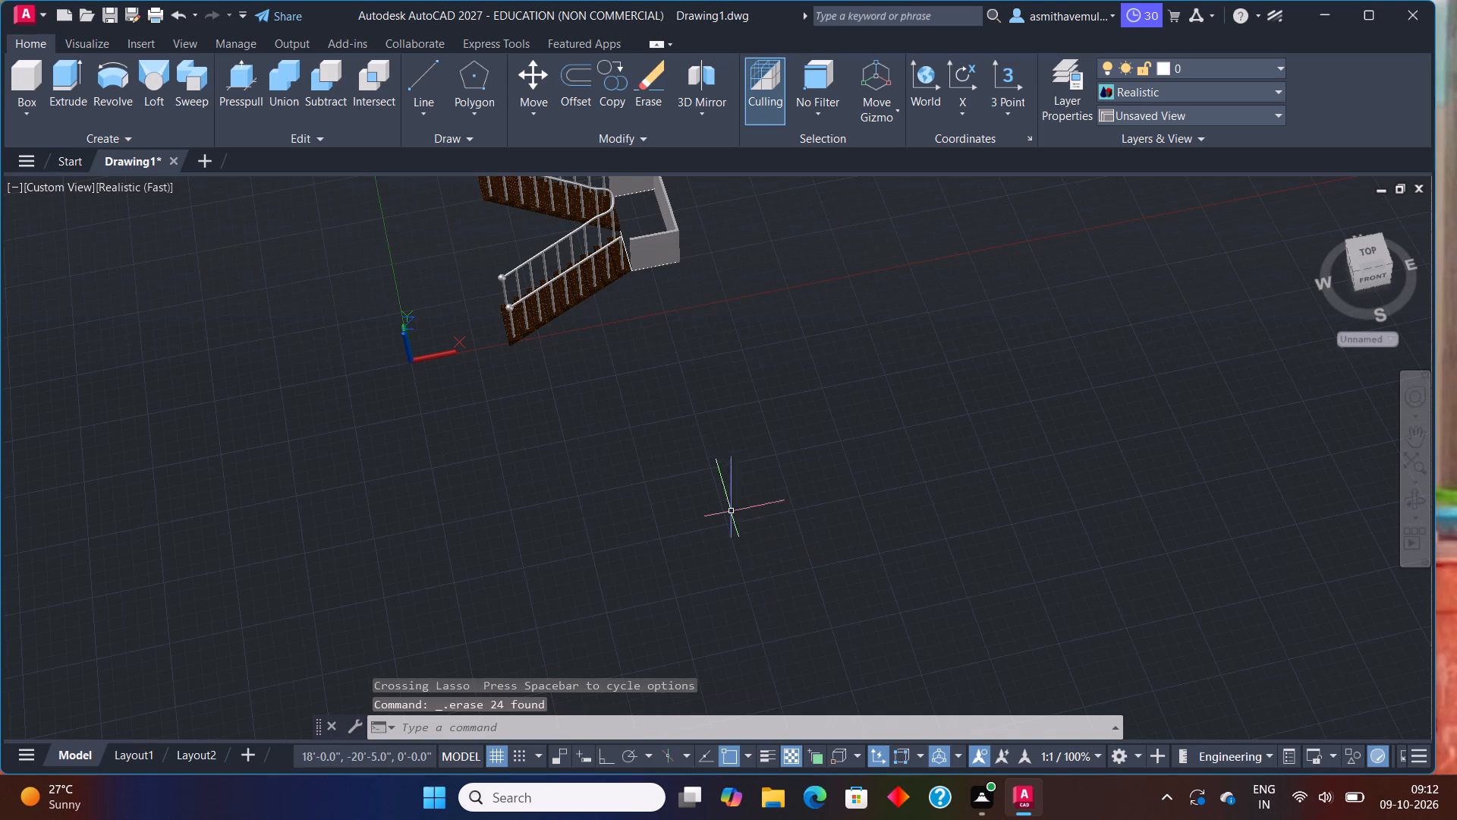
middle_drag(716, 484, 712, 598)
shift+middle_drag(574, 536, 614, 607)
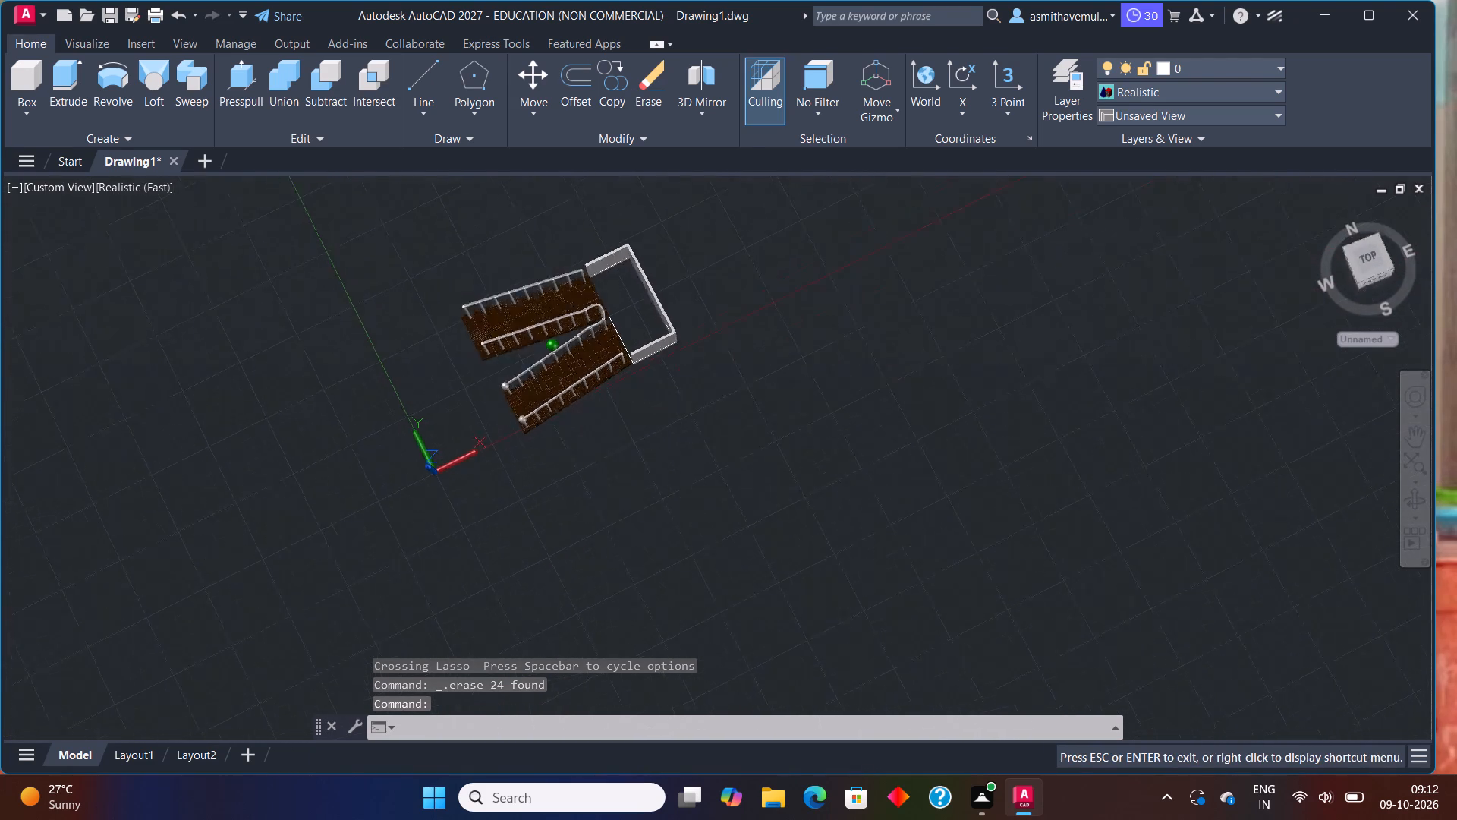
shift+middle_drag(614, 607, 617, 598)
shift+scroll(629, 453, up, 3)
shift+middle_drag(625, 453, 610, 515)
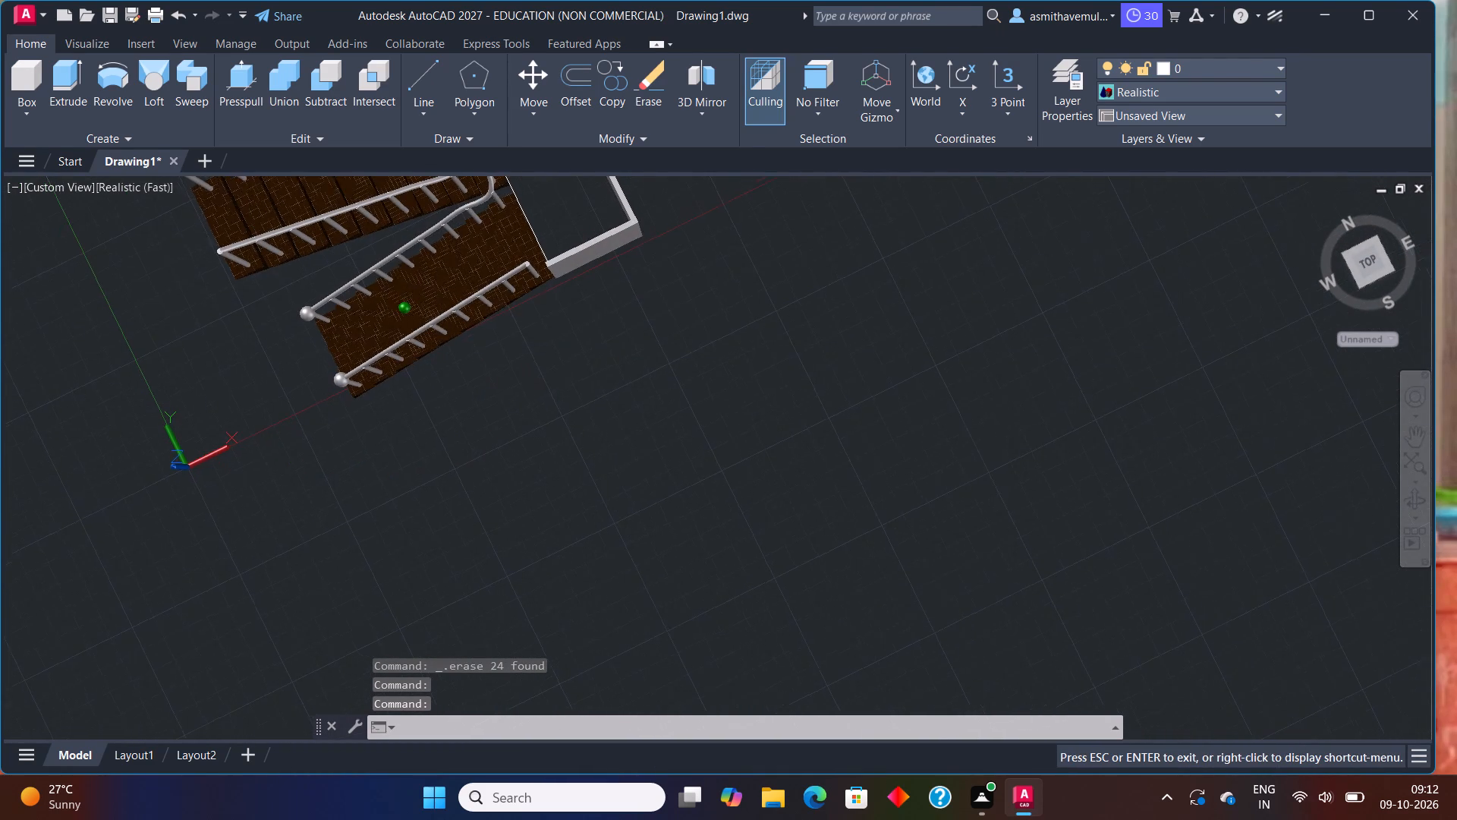
Examine the finished two-flight staircase, its railings and landing parapet from above and from several oblique angles.
shift+middle_drag(610, 515, 549, 386)
middle_drag(672, 432, 647, 413)
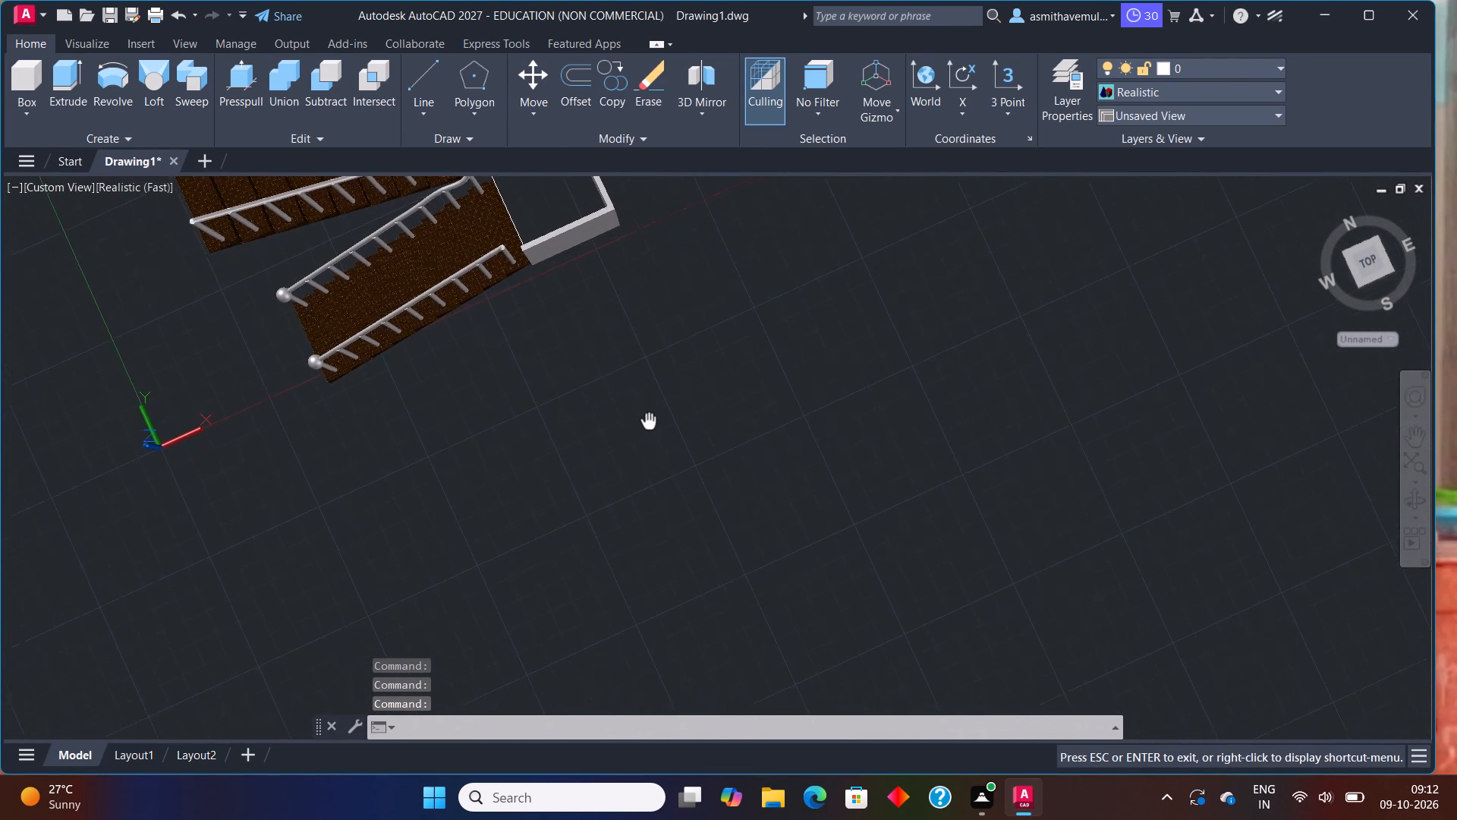
middle_drag(647, 413, 646, 377)
middle_drag(632, 394, 583, 582)
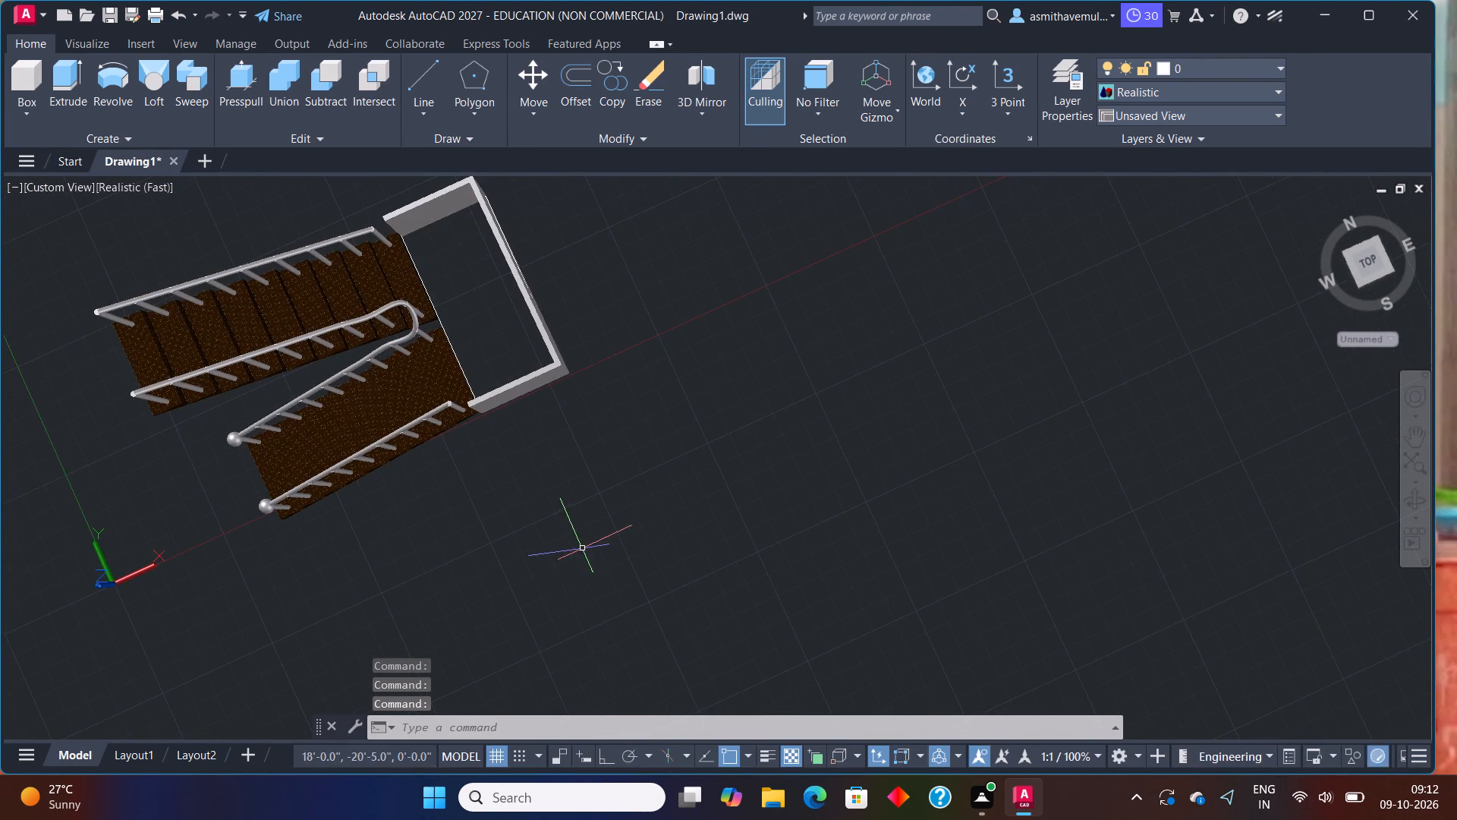
shift+middle_drag(582, 548, 754, 456)
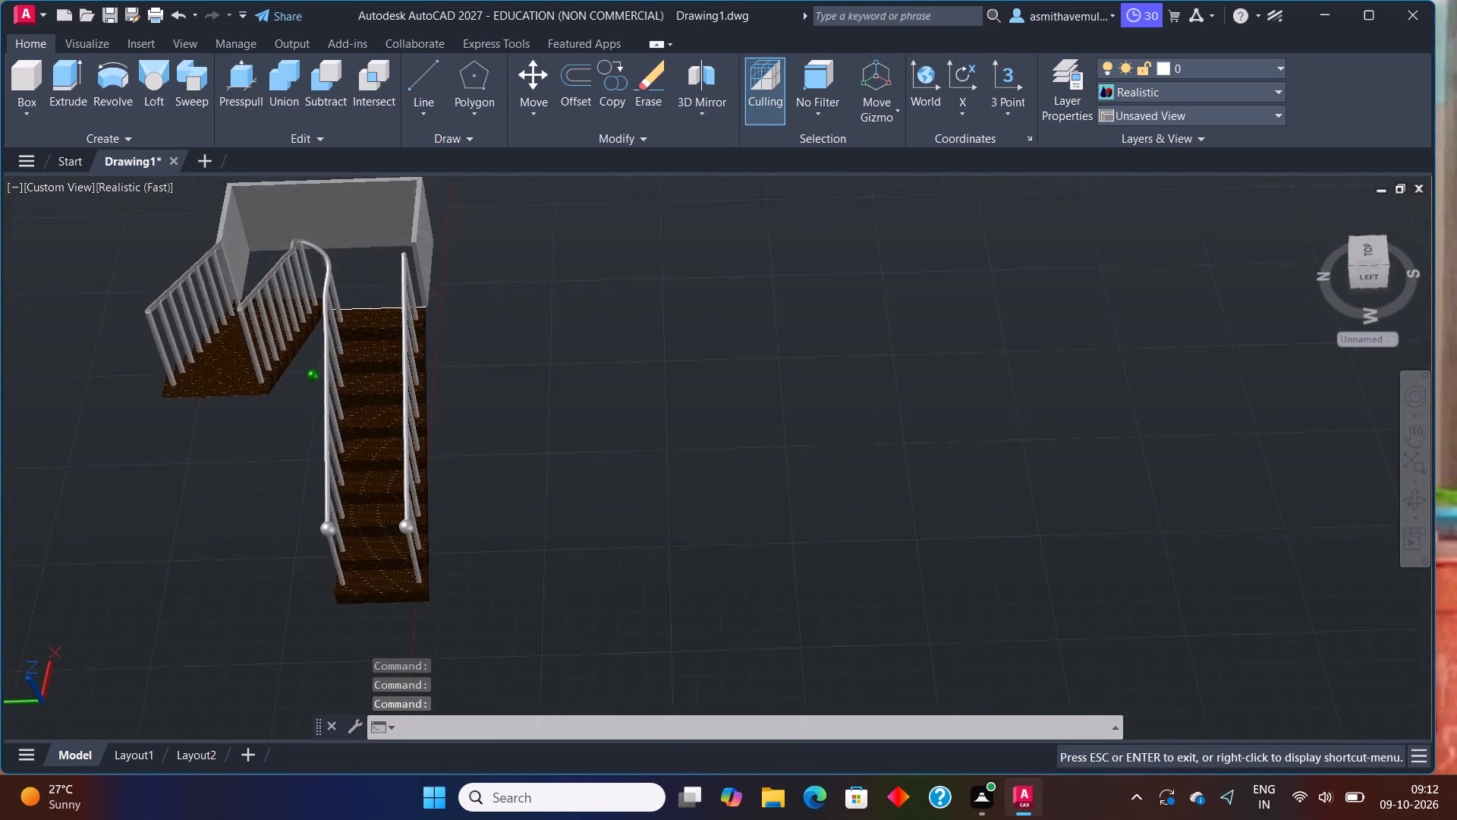
shift+middle_drag(754, 456, 561, 508)
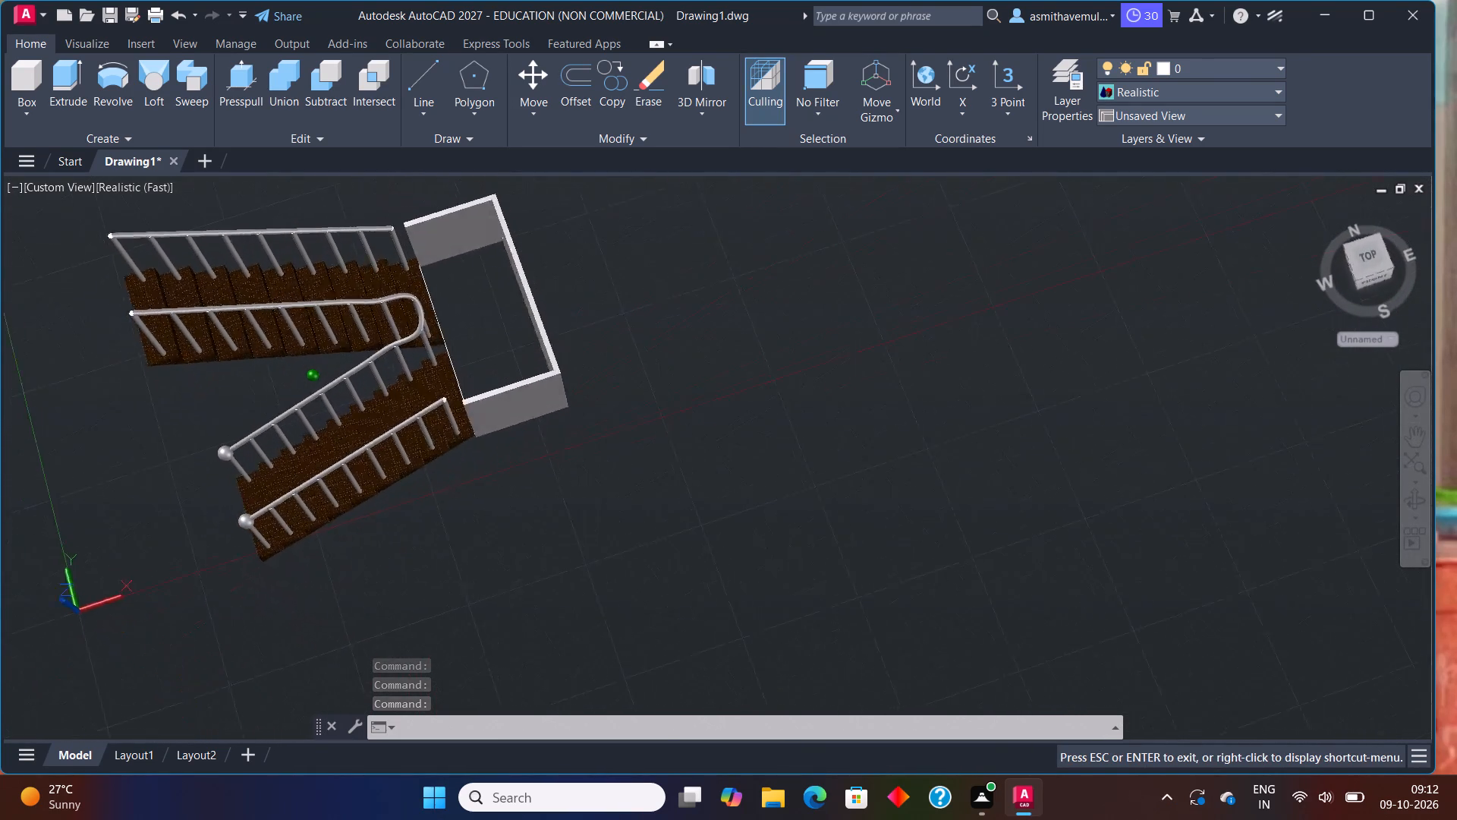
shift+middle_drag(561, 508, 684, 405)
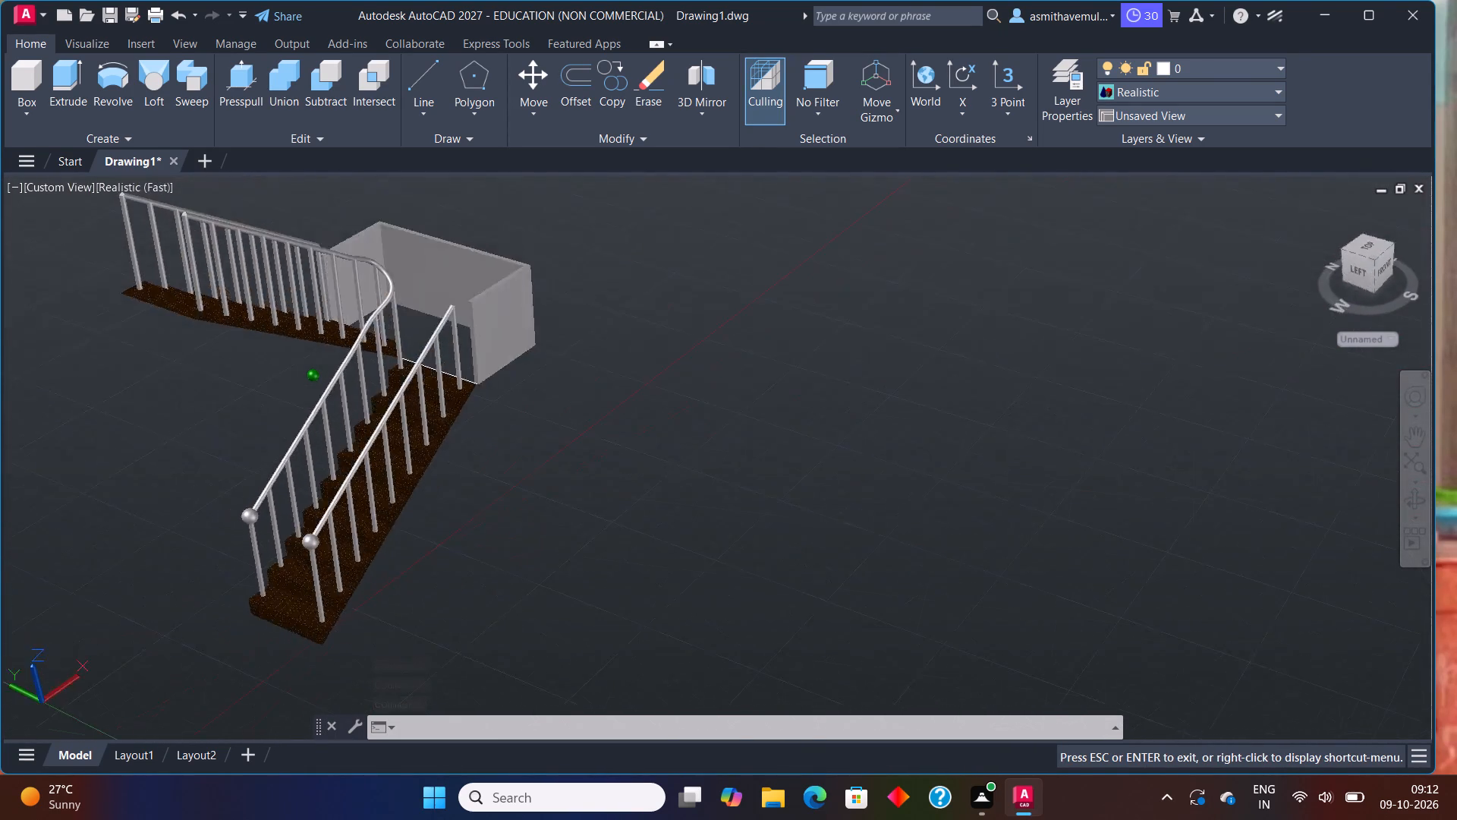
shift+middle_drag(684, 405, 618, 473)
Save the drawing to the Desktop under the file name DOG LEGGED STAIR CASE.
click(29, 13)
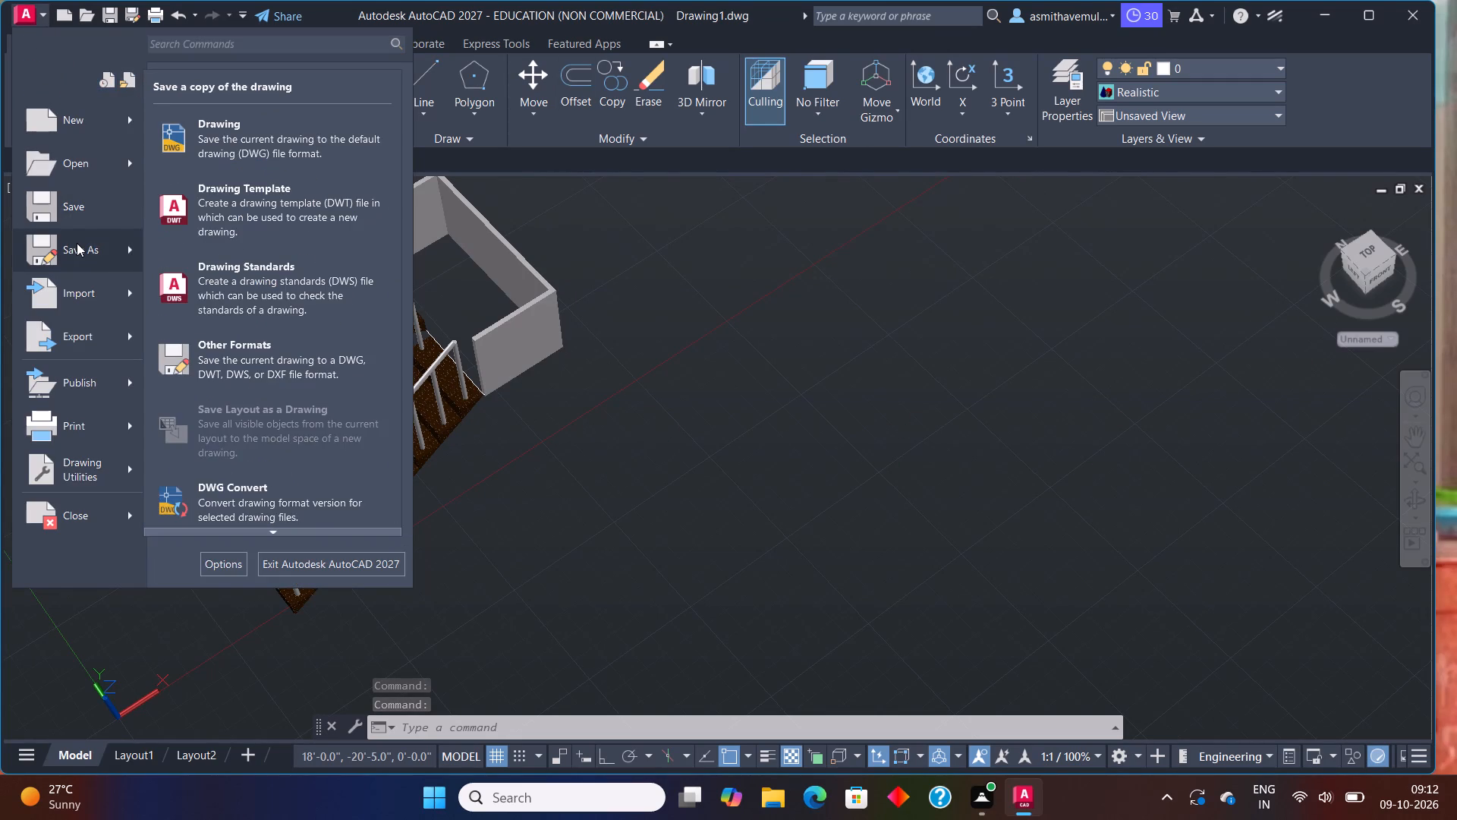
click(77, 243)
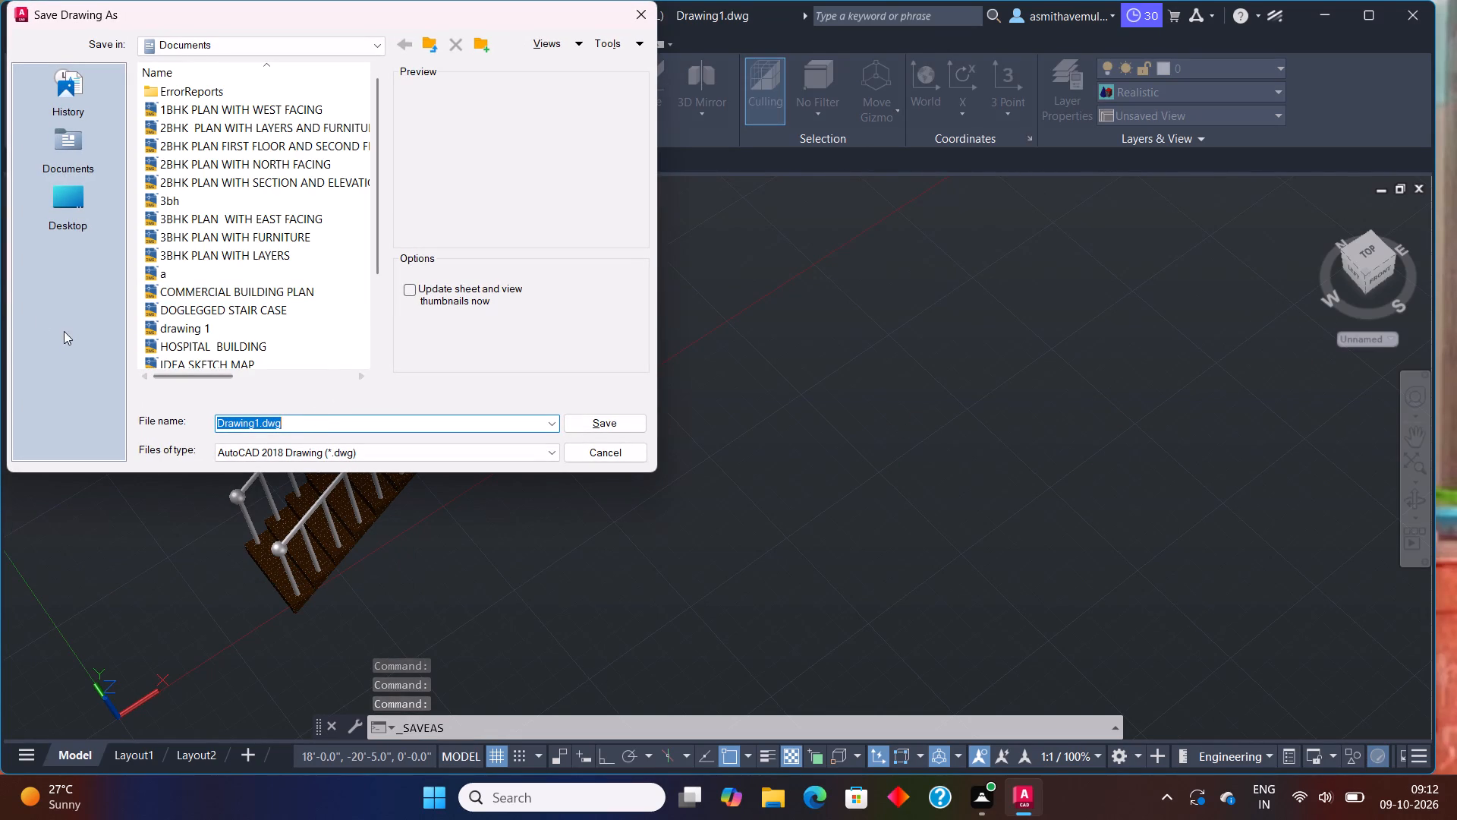
click(65, 228)
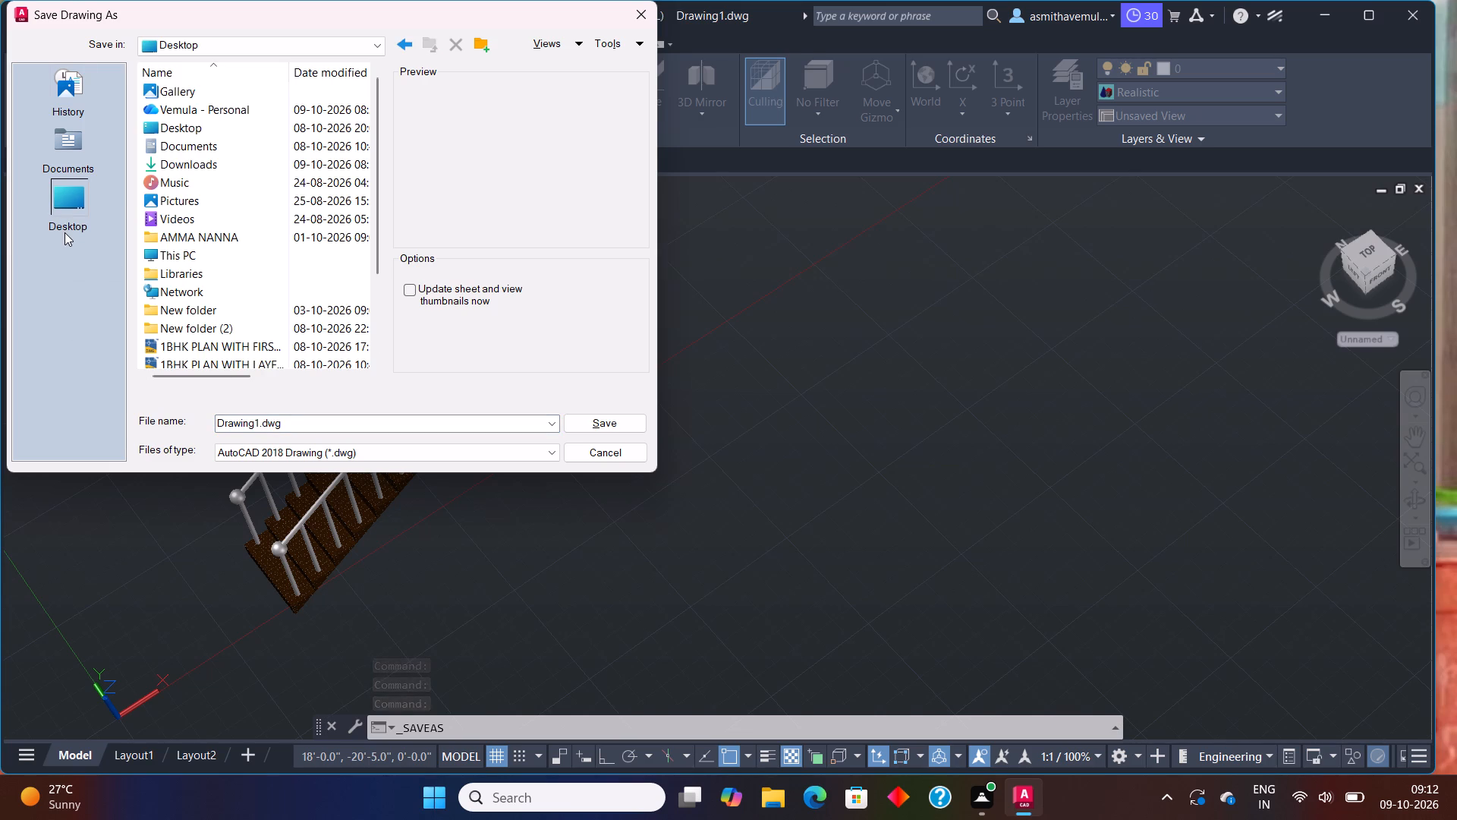
click(285, 423)
key(BackSpace)
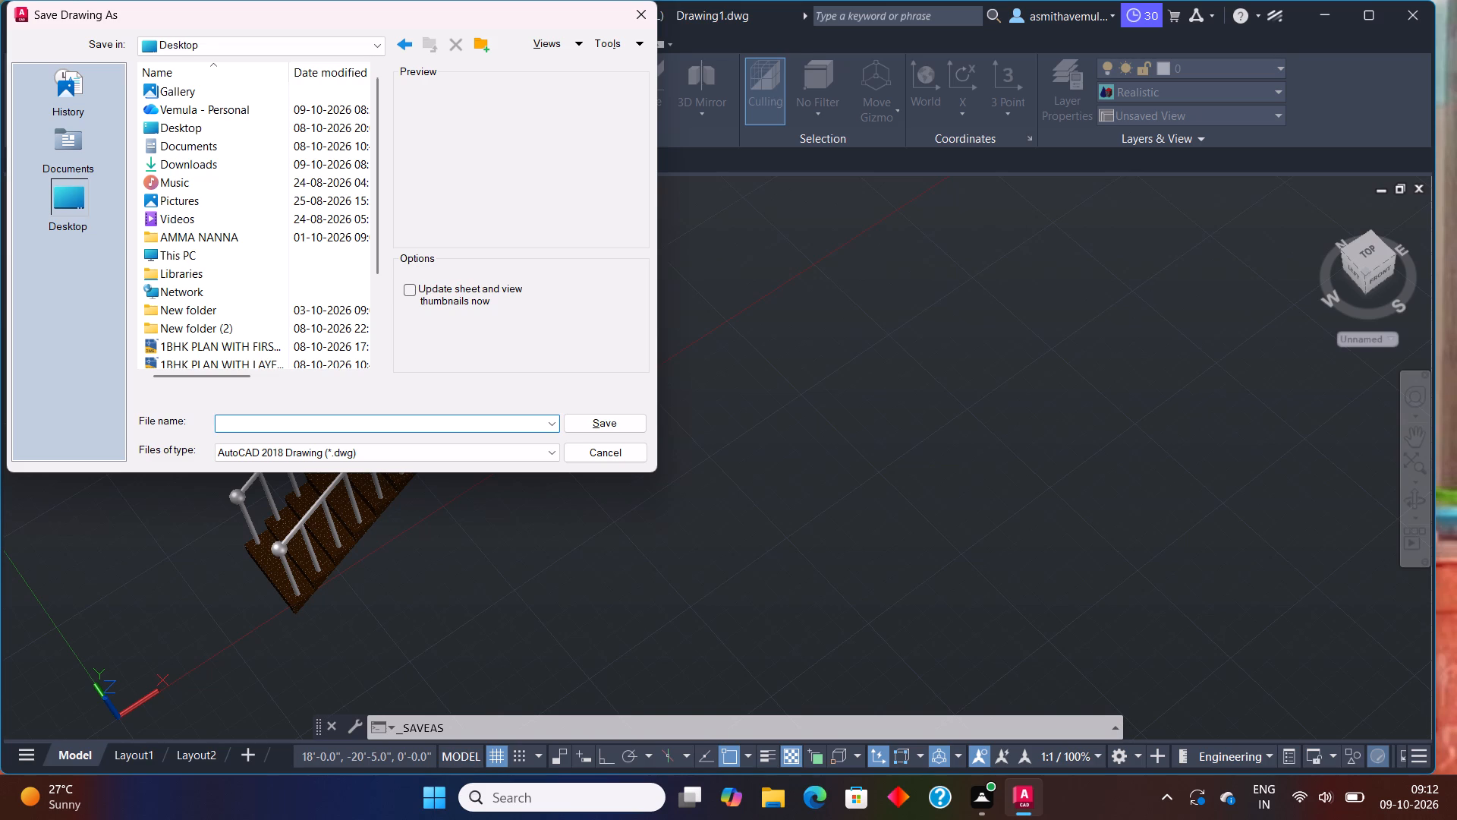
text(STAIR)
key(space)
text(CAS)
key(BackSpace)
key(BackSpace)
key(BackSpace)
key(BackSpace)
key(BackSpace)
key(BackSpace)
key(BackSpace)
key(BackSpace)
key(BackSpace)
key(BackSpace)
key(BackSpace)
key(BackSpace)
key(BackSpace)
key(BackSpace)
key(BackSpace)
key(BackSpace)
text(DOG LEGGED STAIR CASE)
click(595, 420)
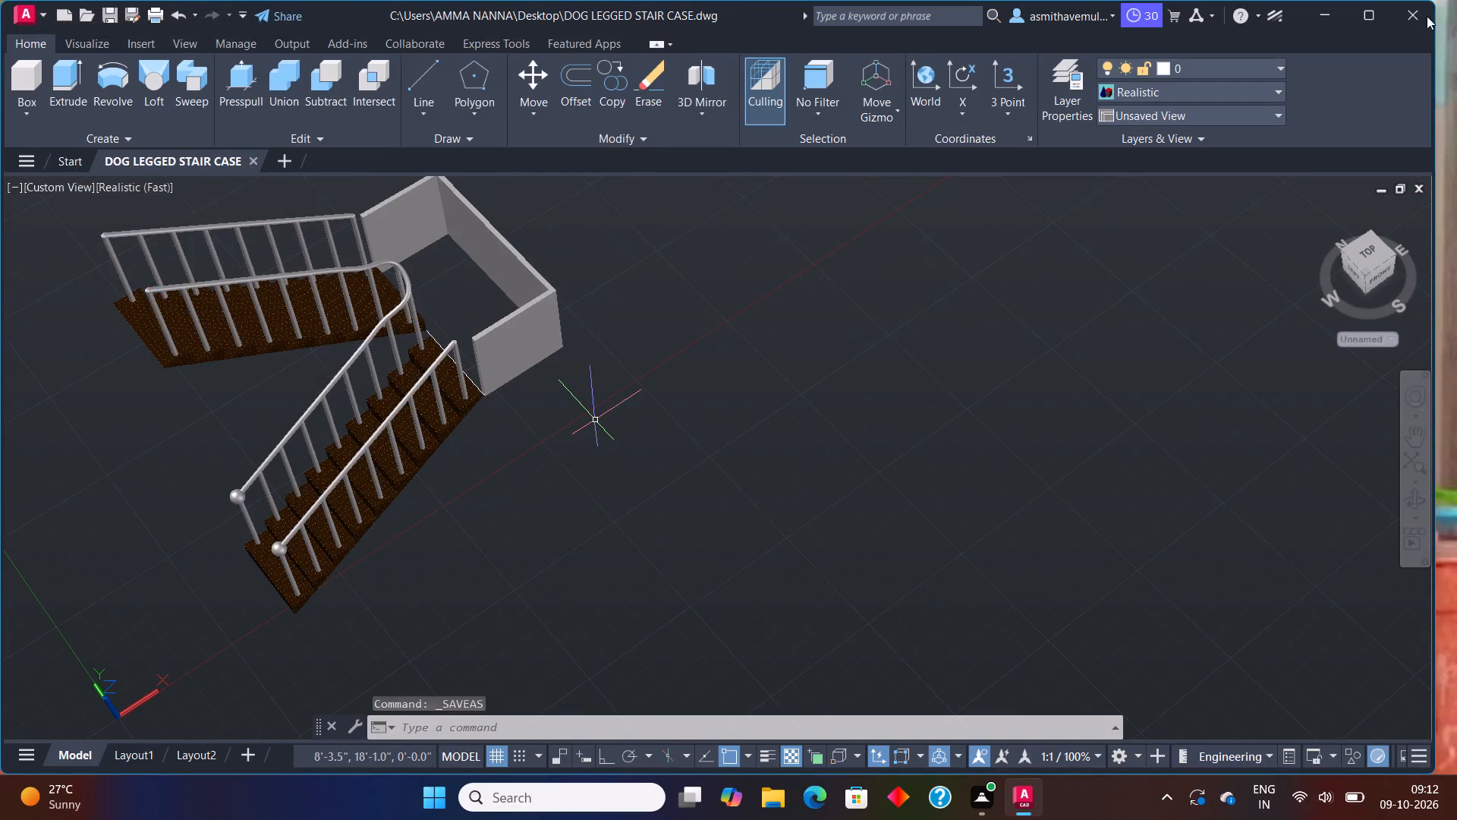
Close AutoCAD with the saved staircase drawing.
click(1419, 14)
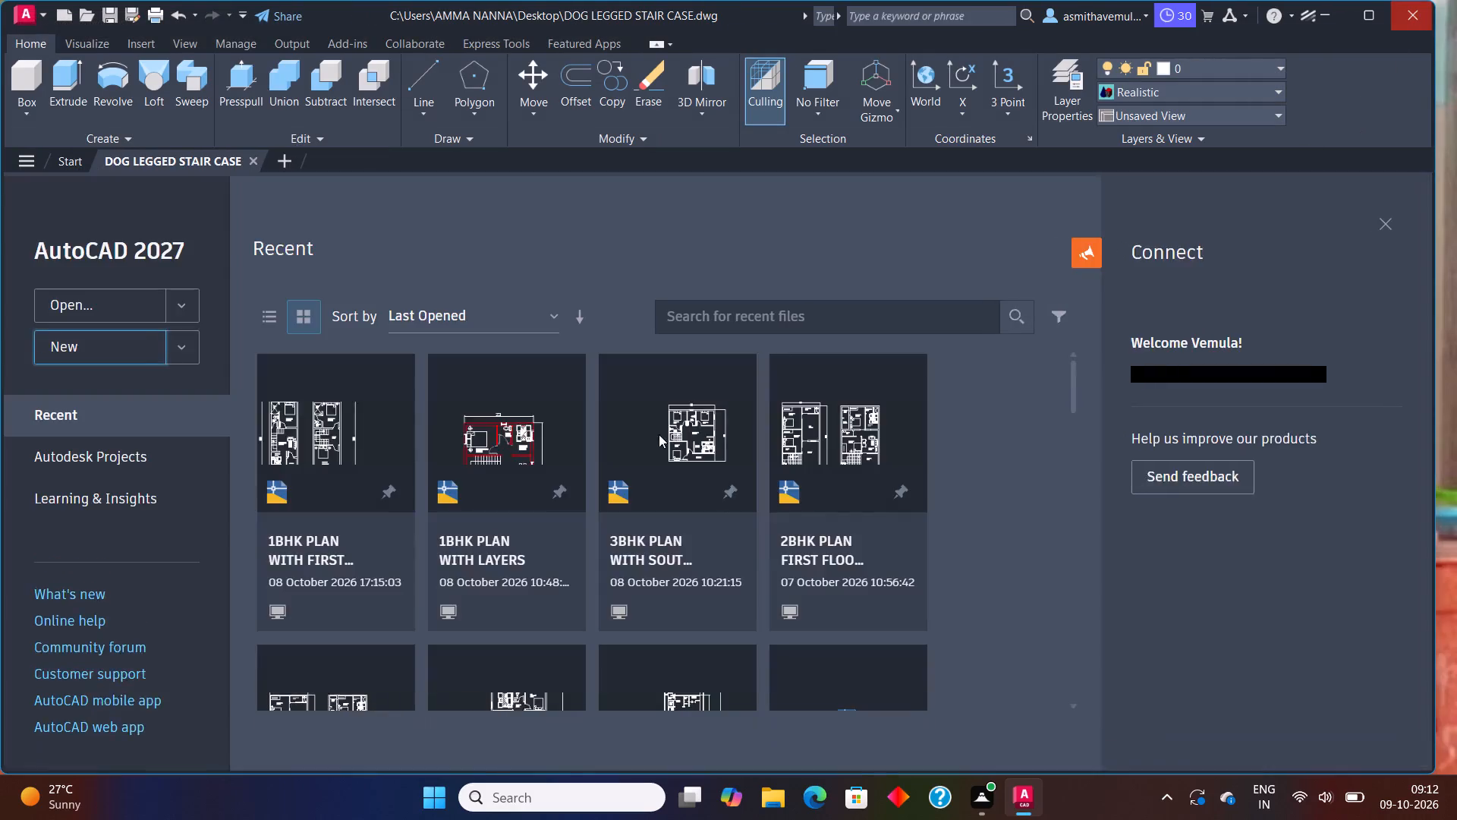